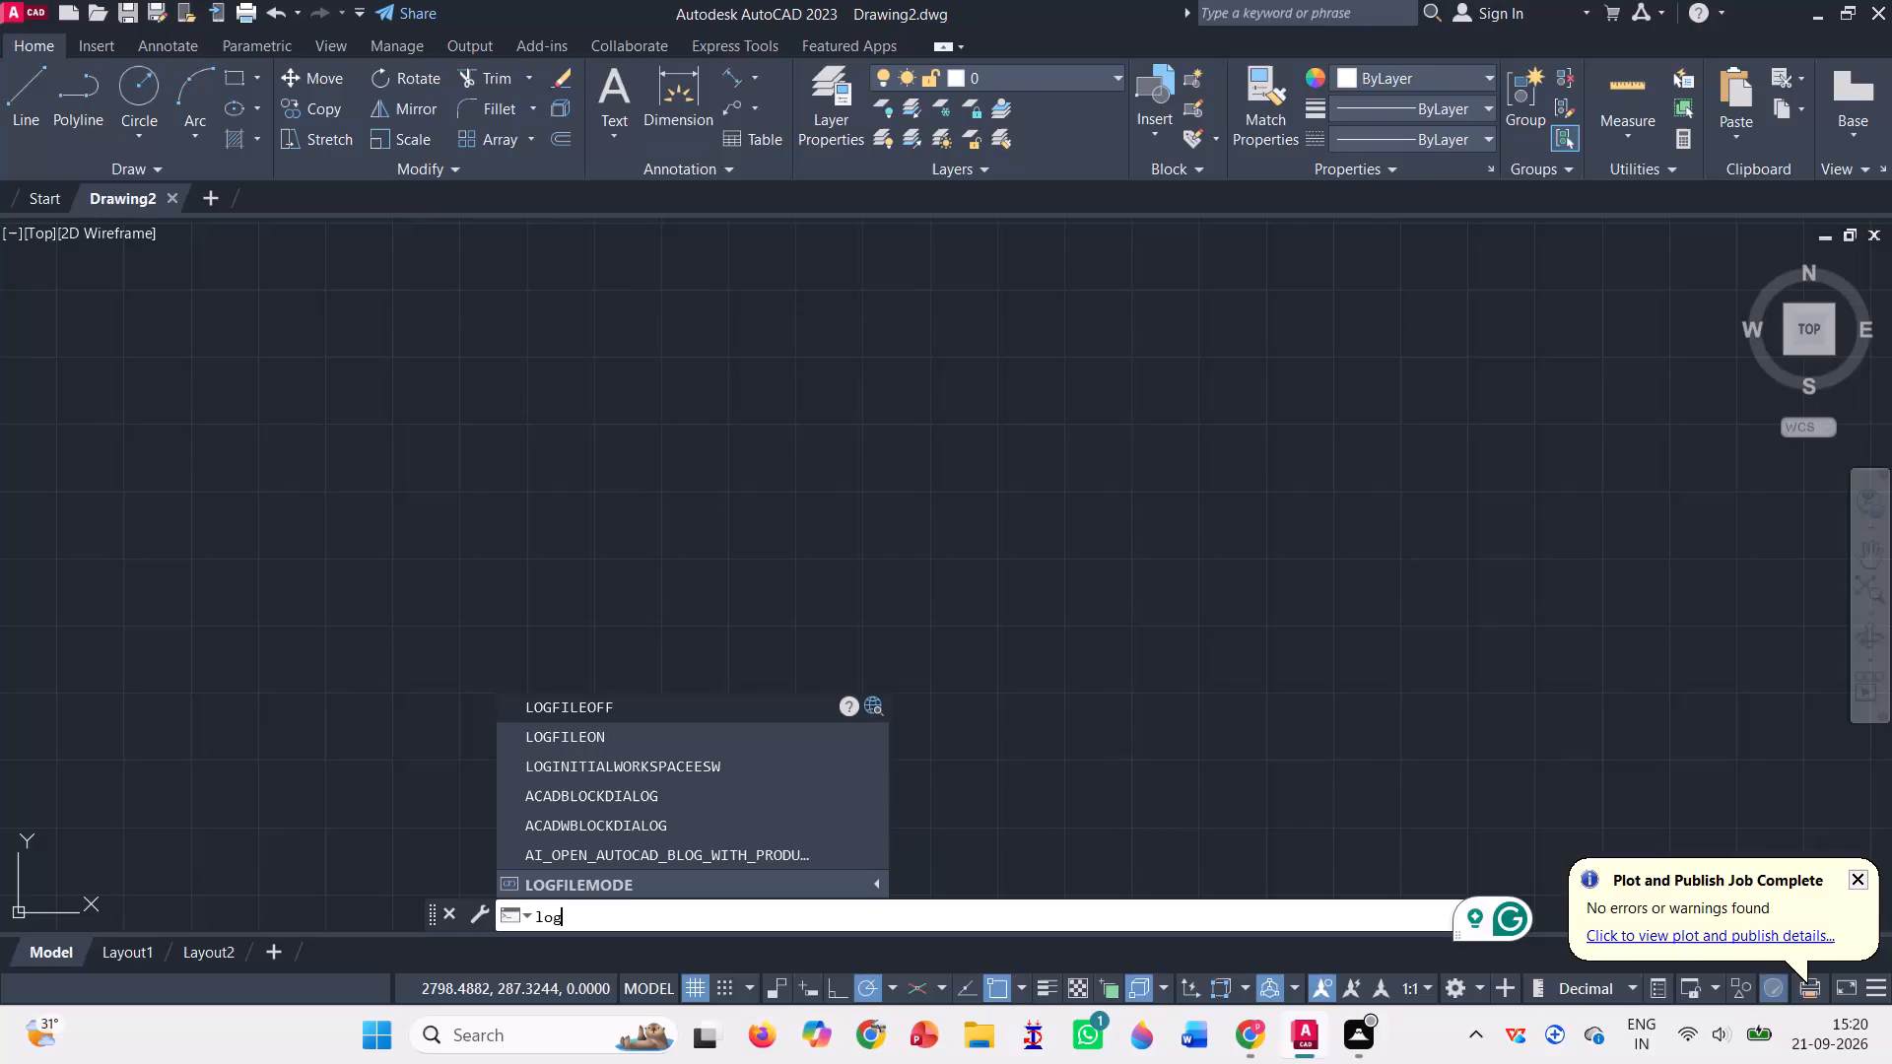
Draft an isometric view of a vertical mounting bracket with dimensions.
Turn on command history logging with LOGFILEON.
click(605, 742)
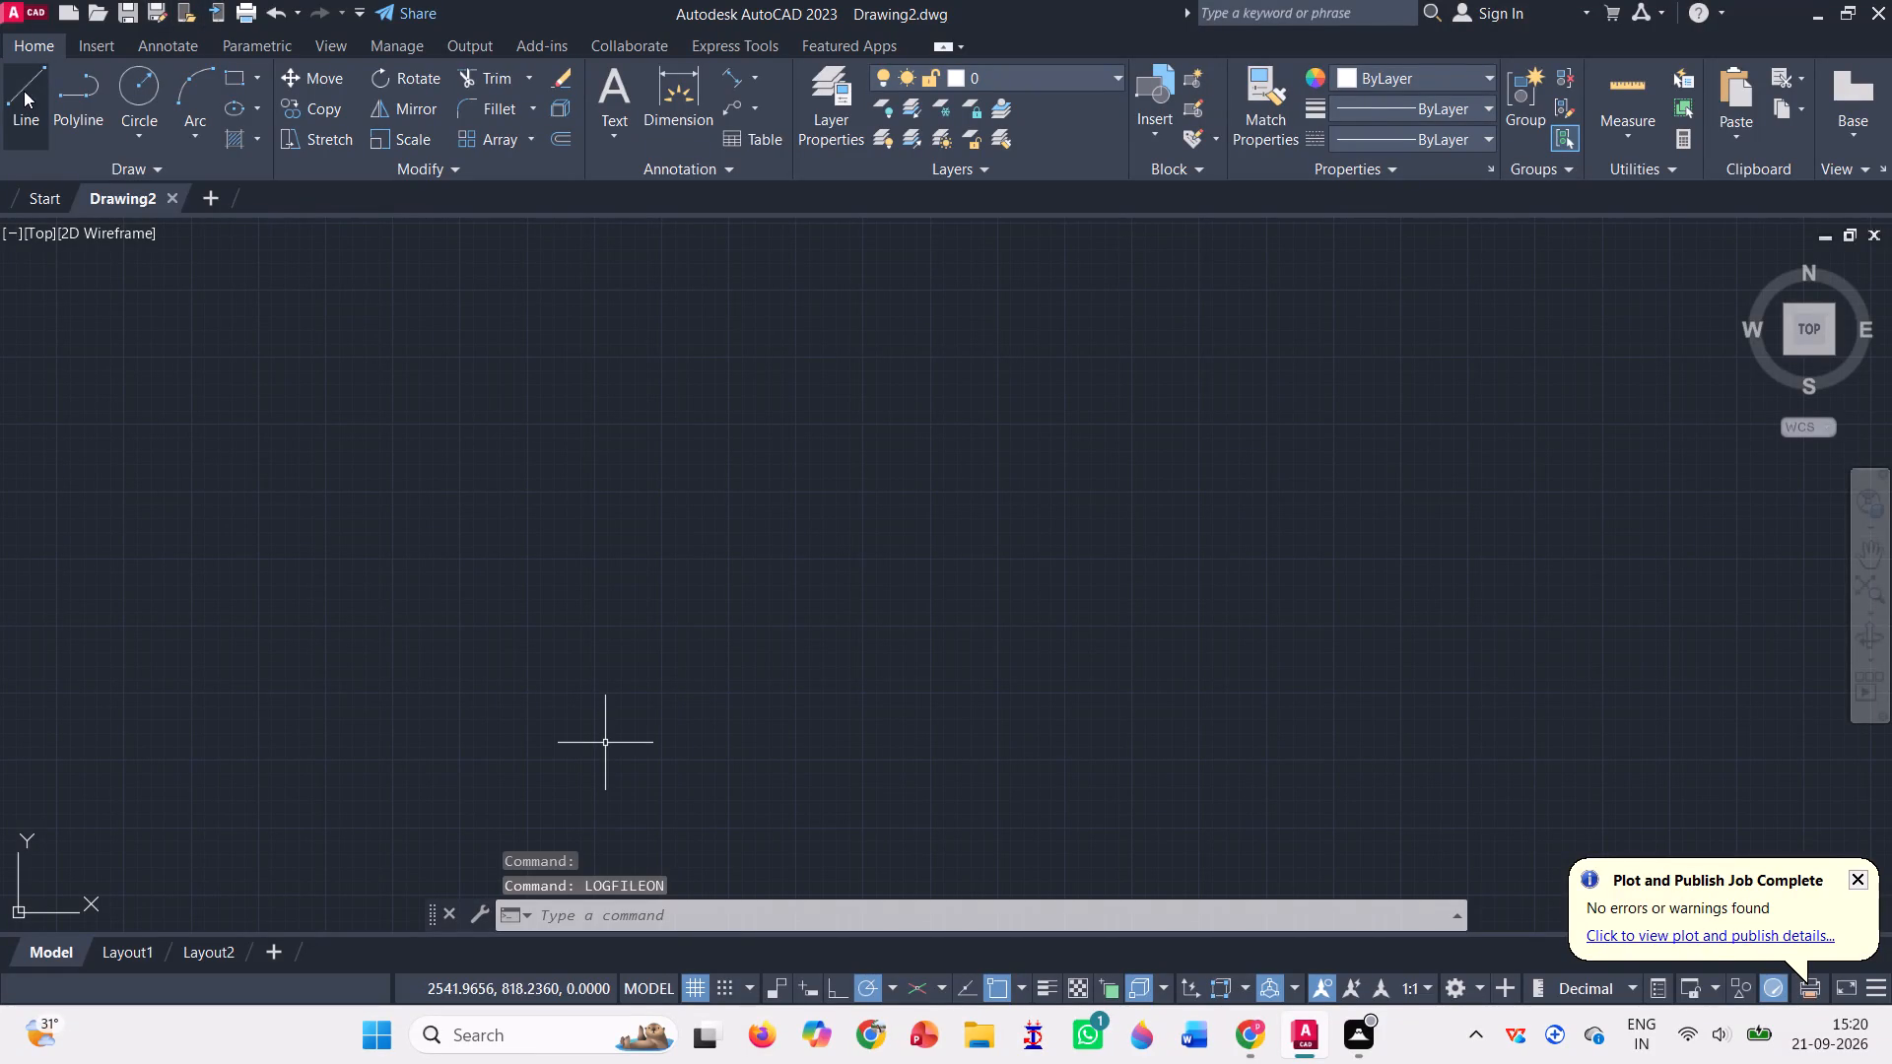
Switch the drawing to isometric drafting on the right isoplane.
click(24, 91)
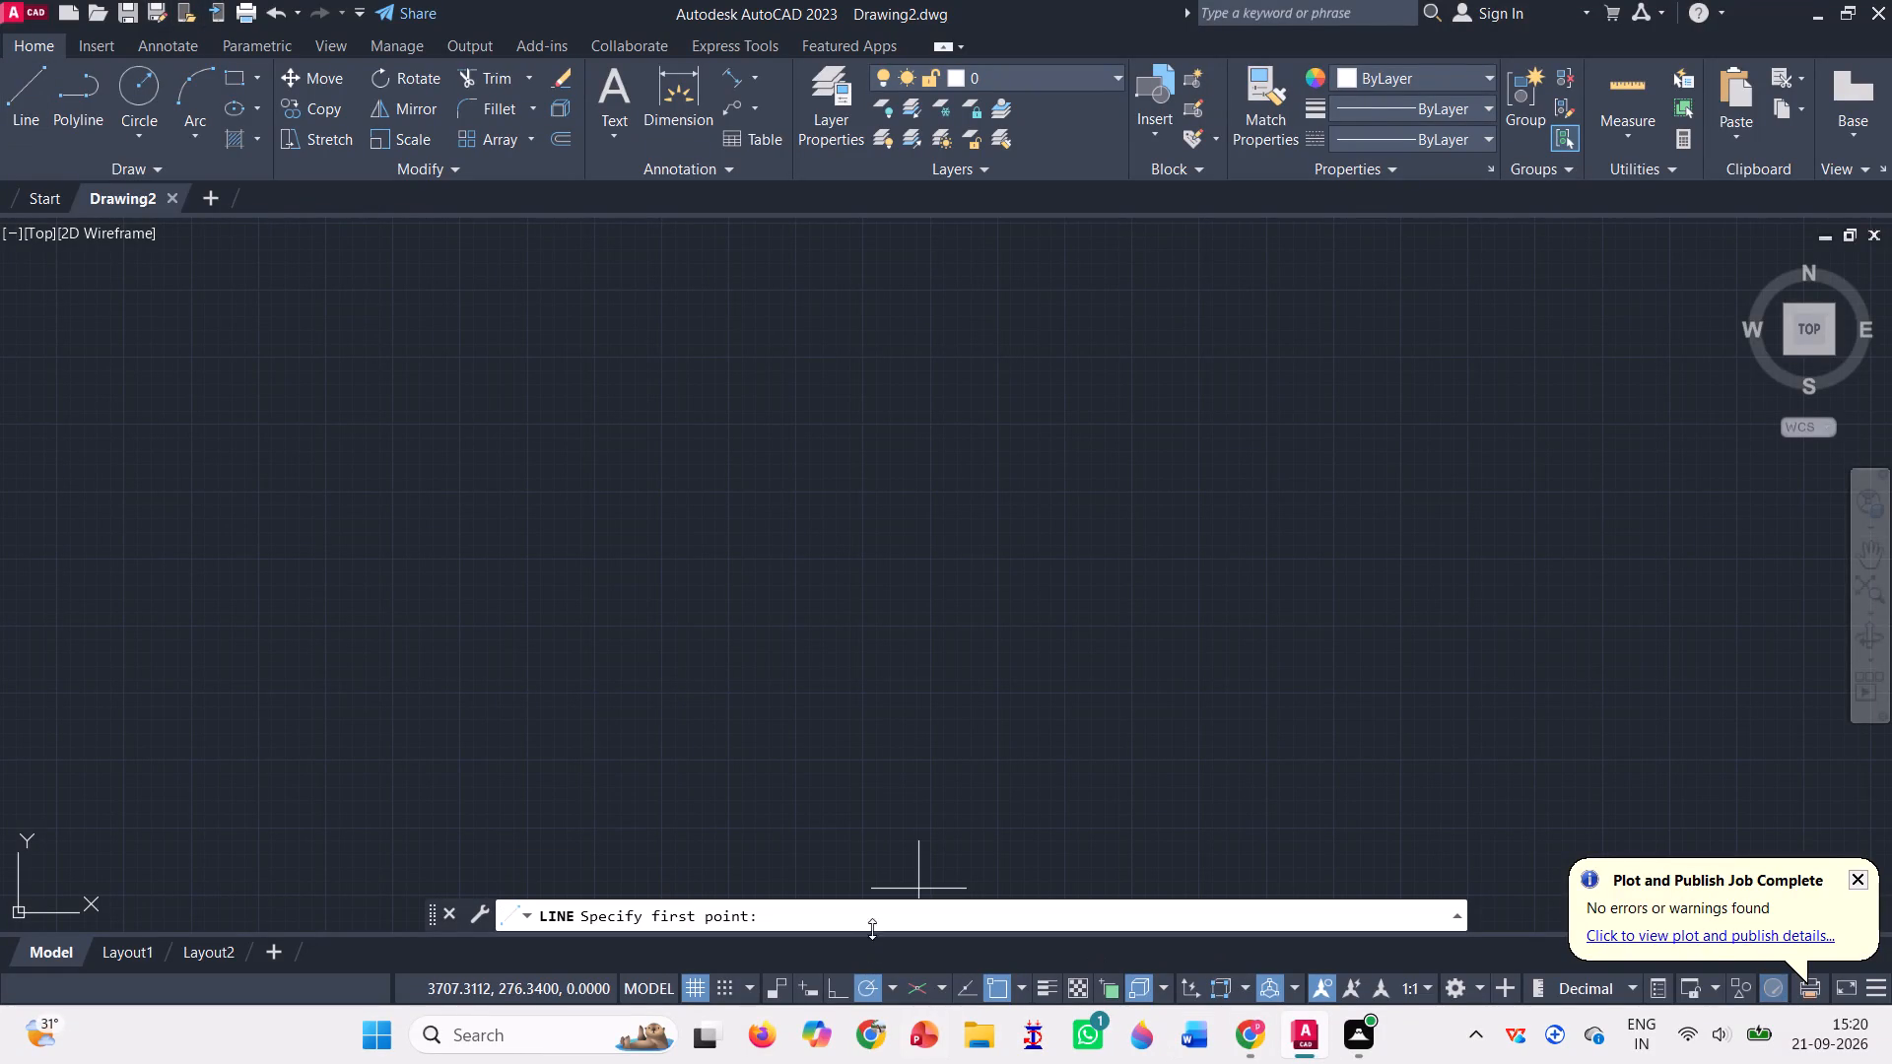
key(Escape)
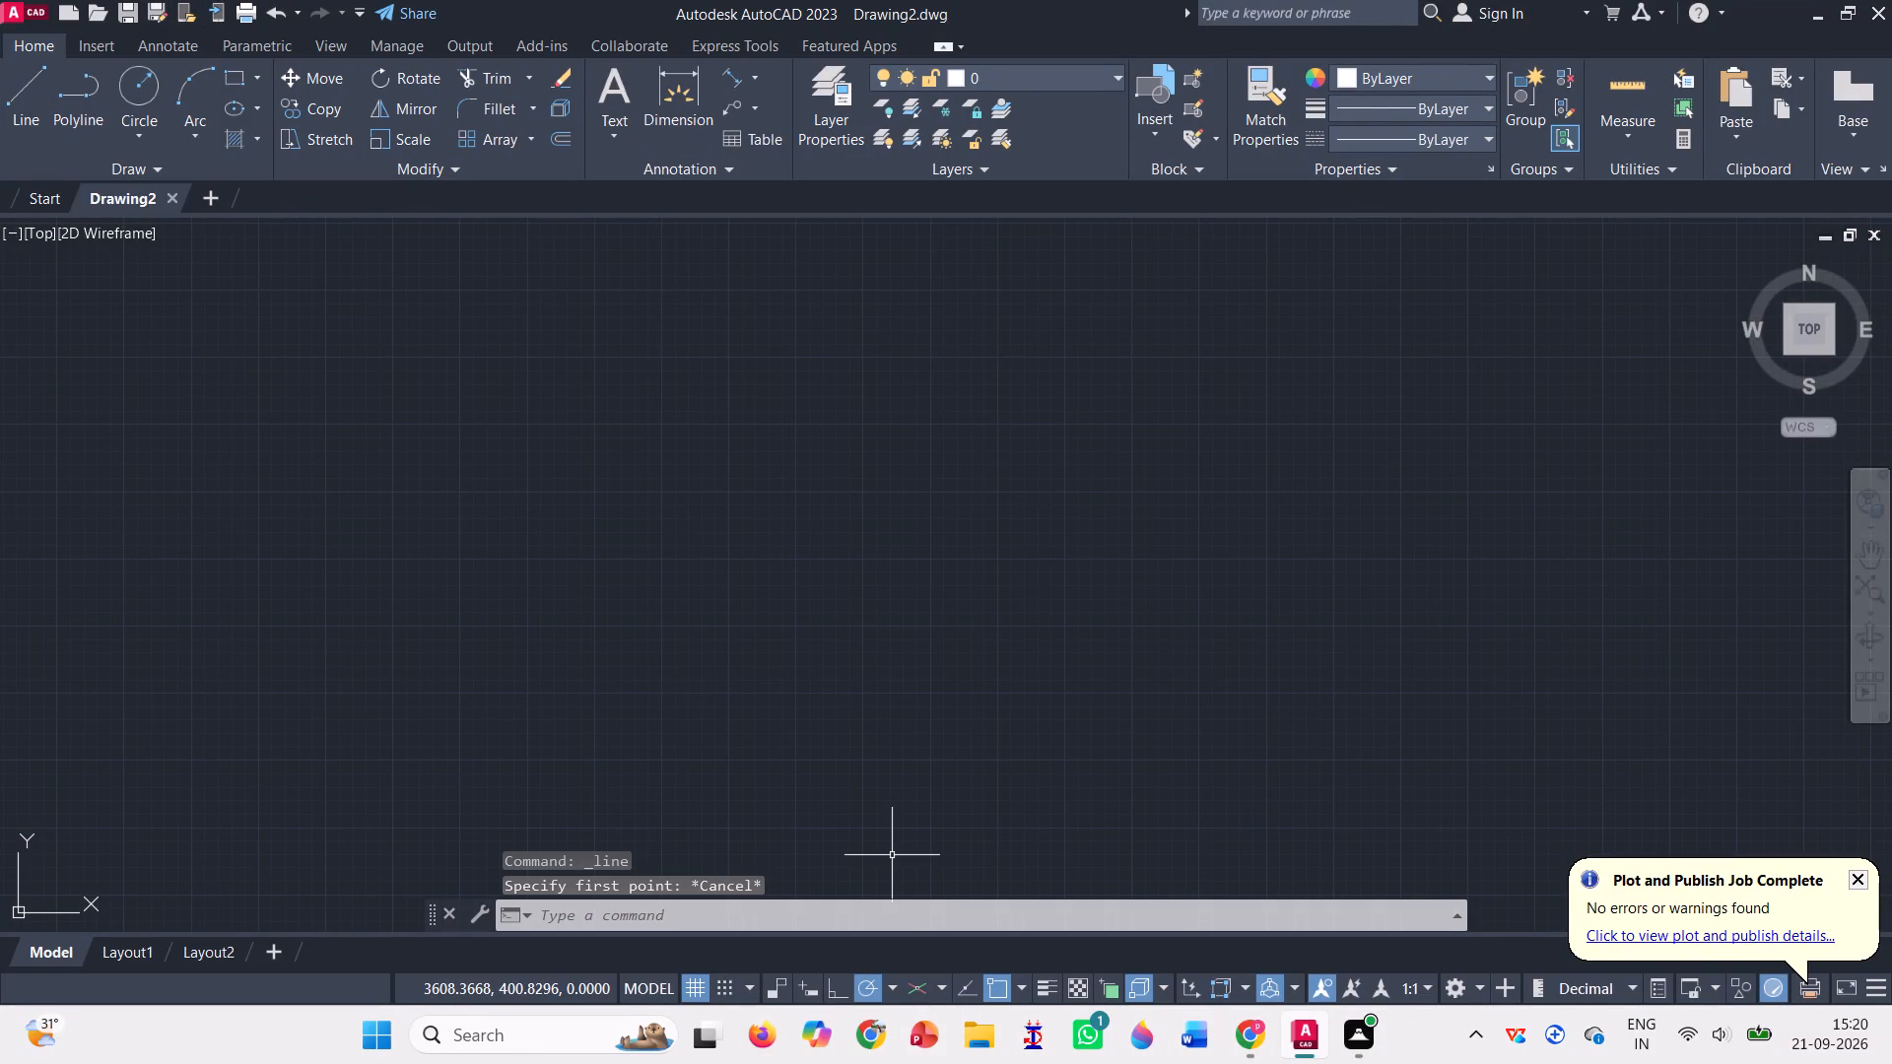
click(938, 981)
click(944, 953)
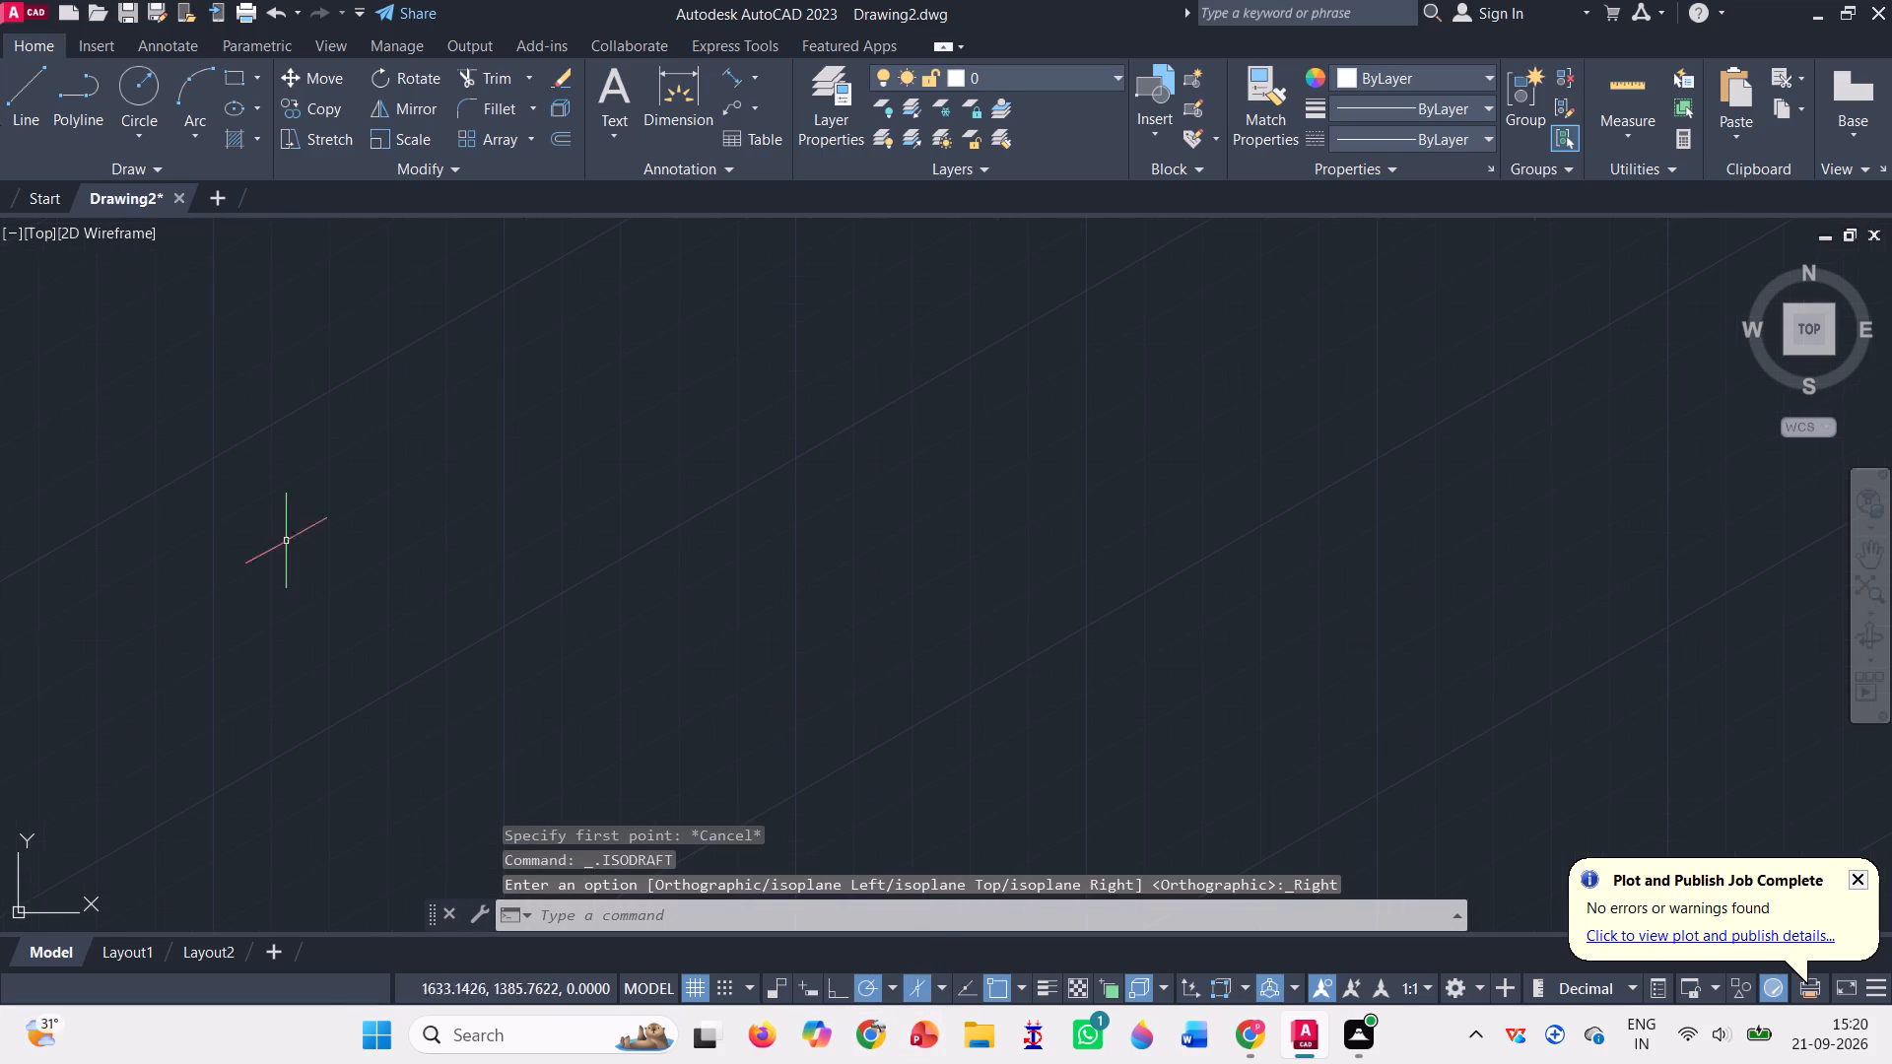
Draw the stepped right-side profile with connected lines: 39 at 30°, 14 straight up, 10 at 30°, and 50 straight up.
click(42, 83)
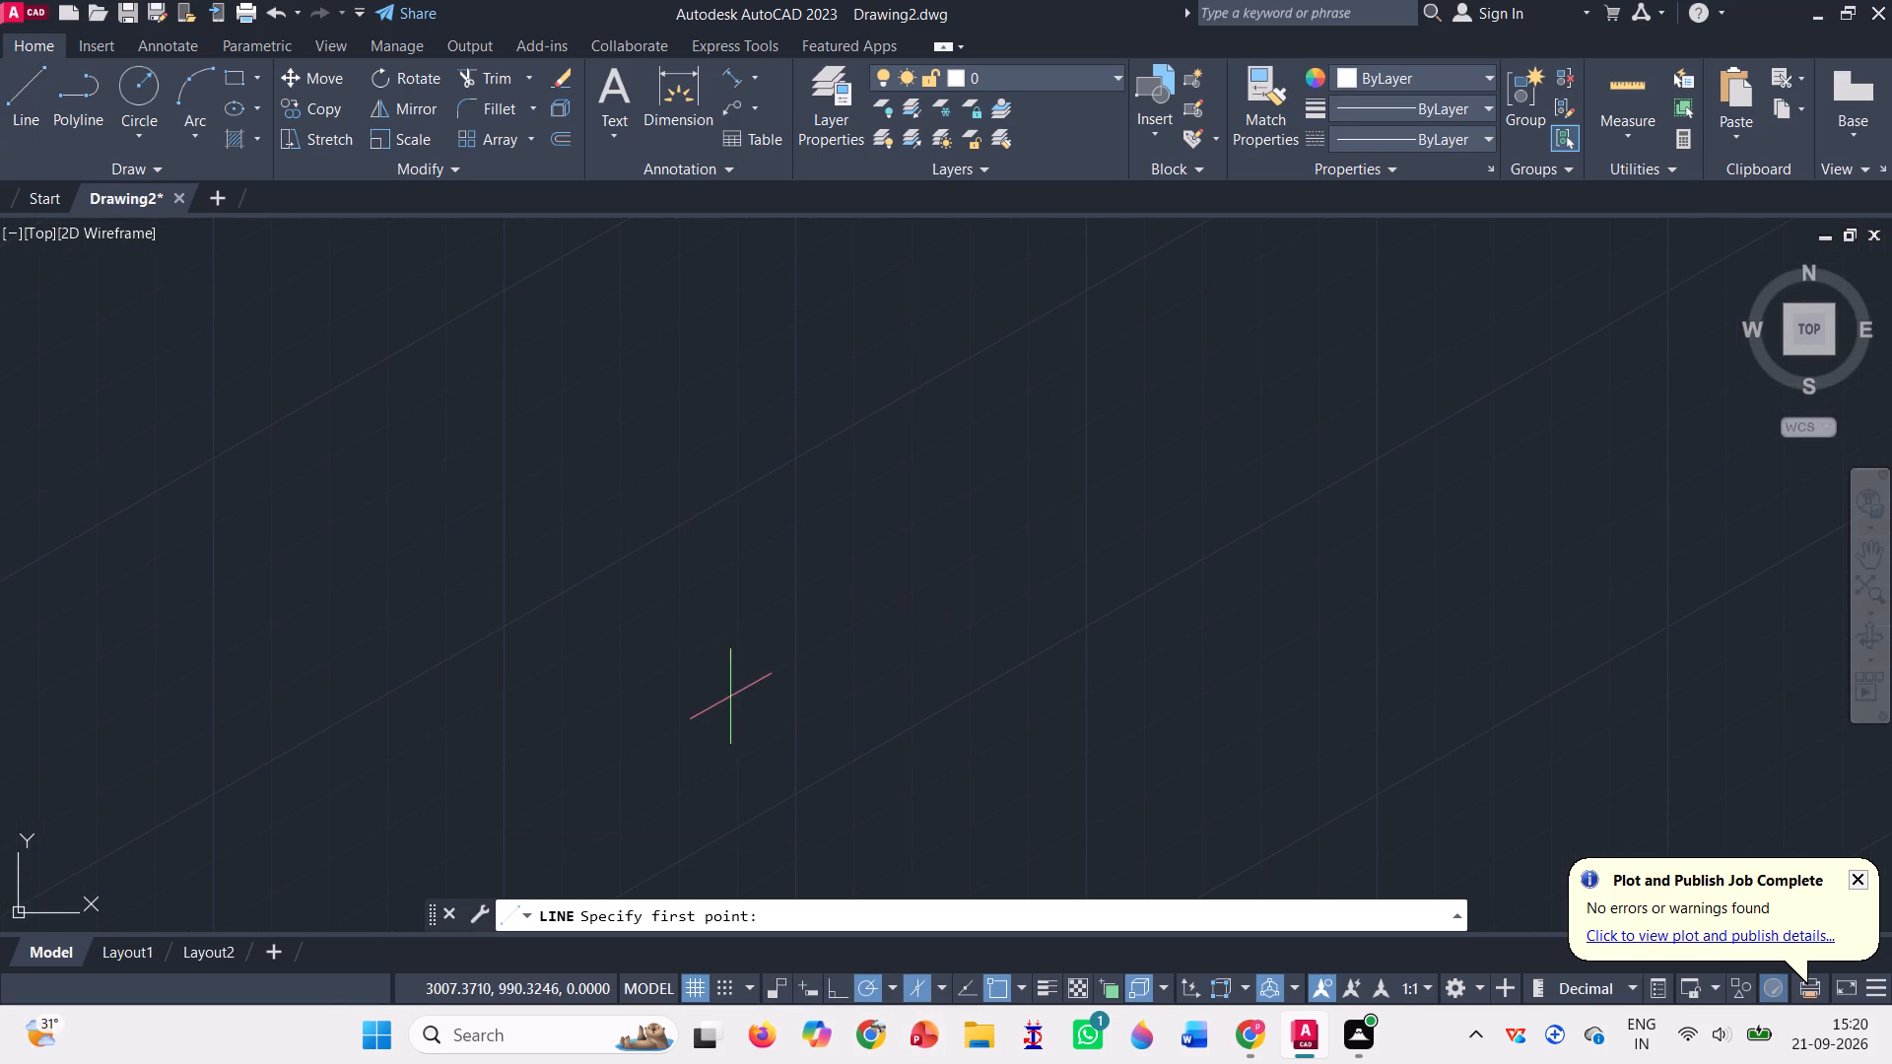
click(740, 765)
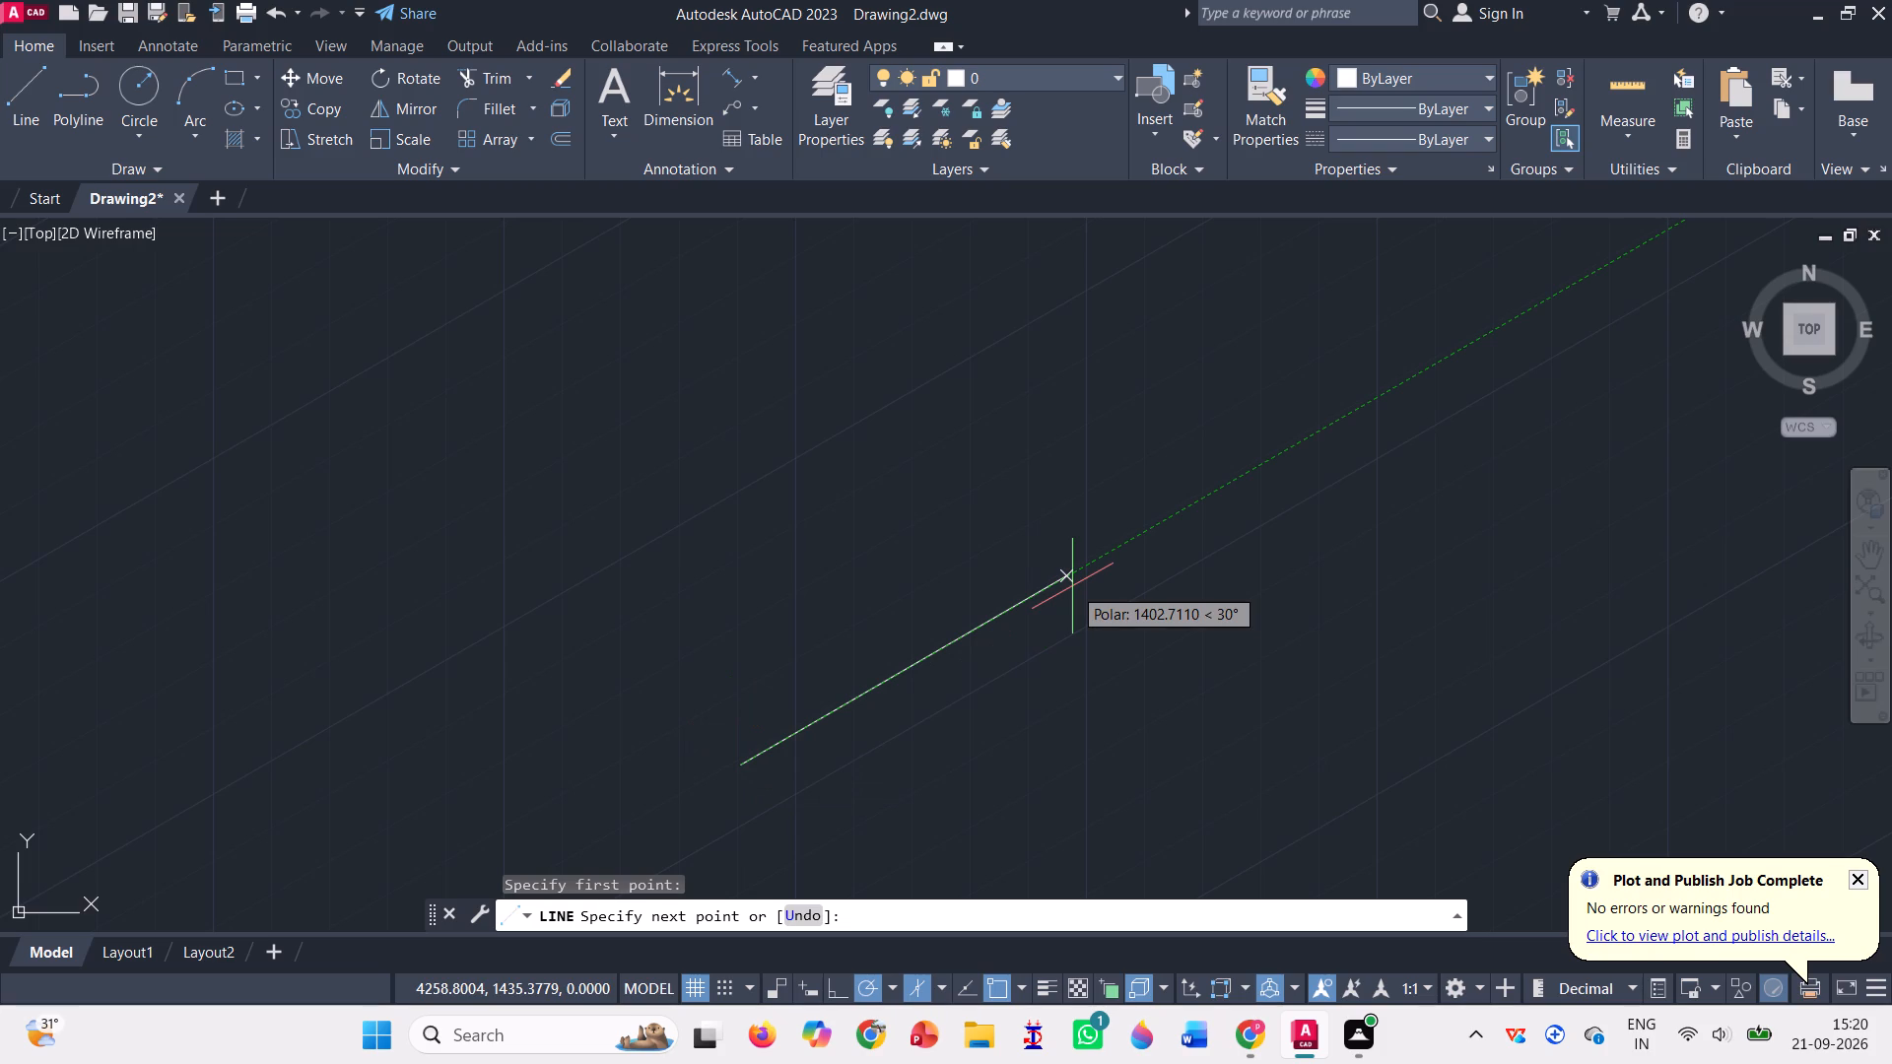
text(39)
key(Return)
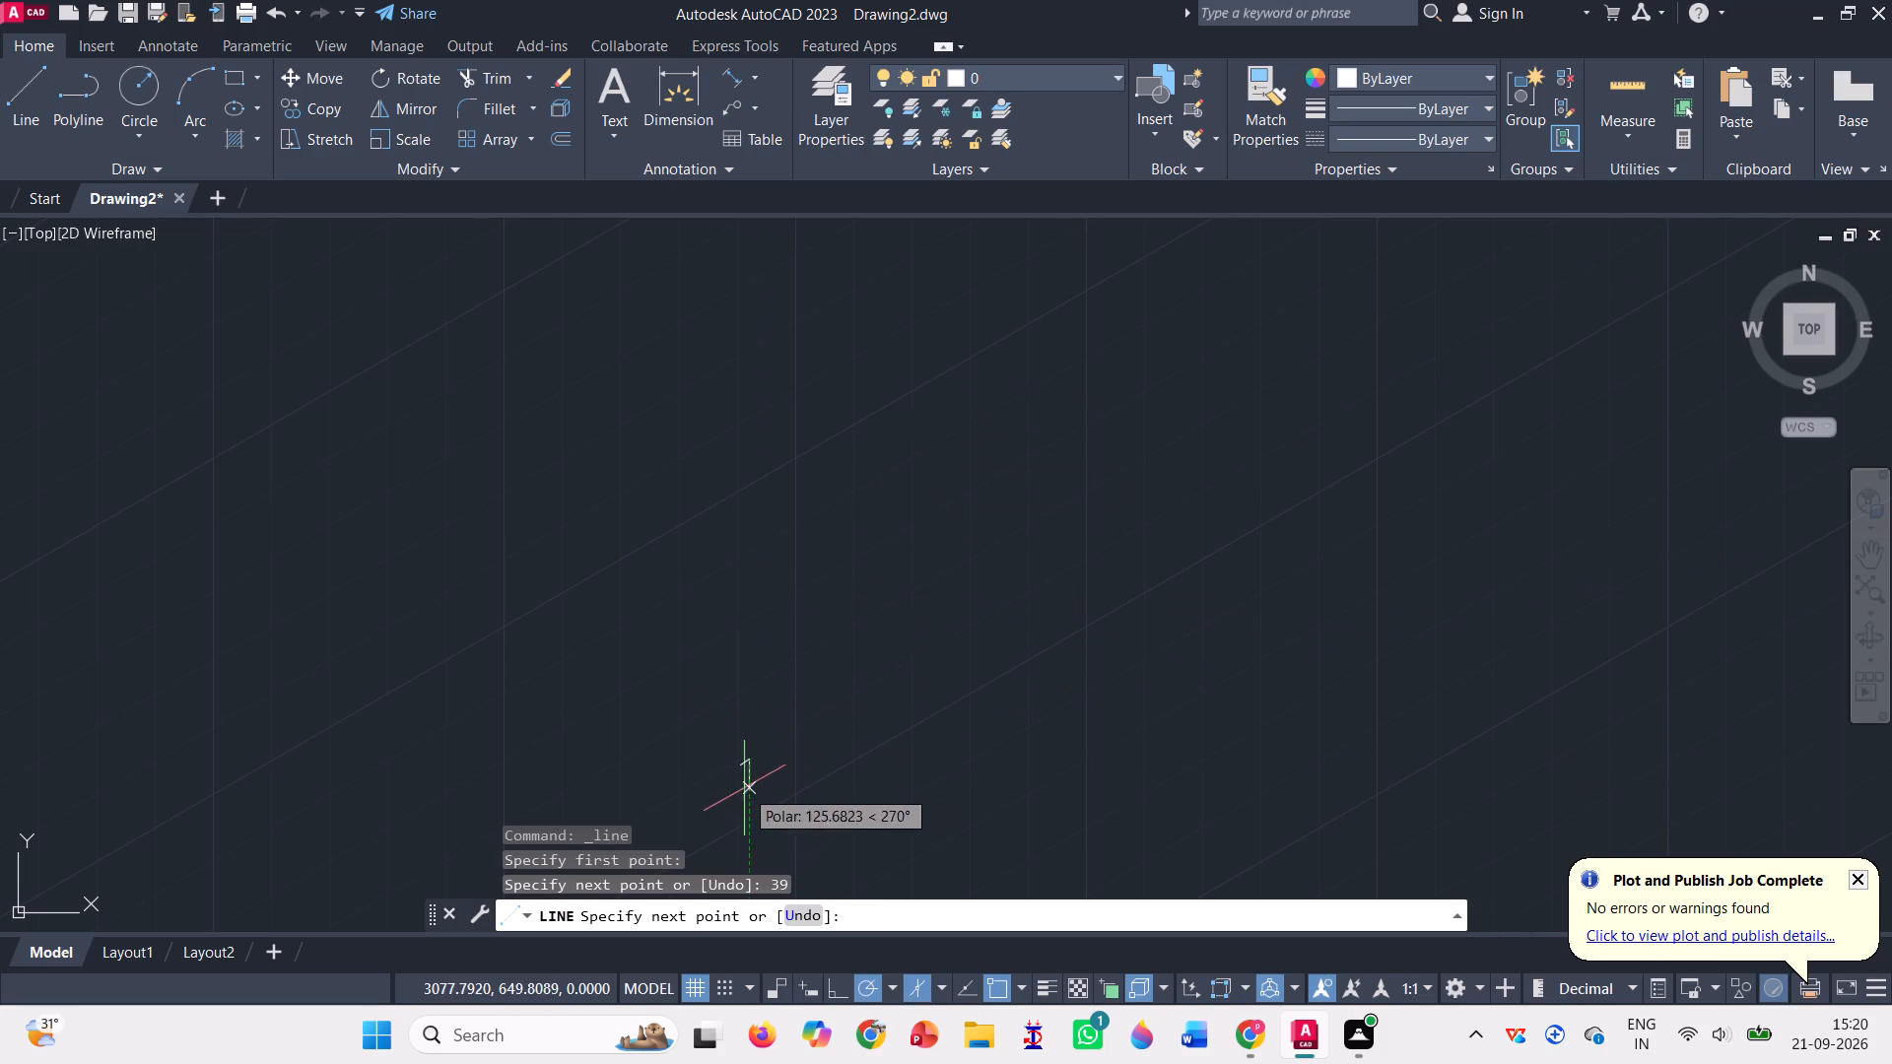
scroll(731, 781, up, 4)
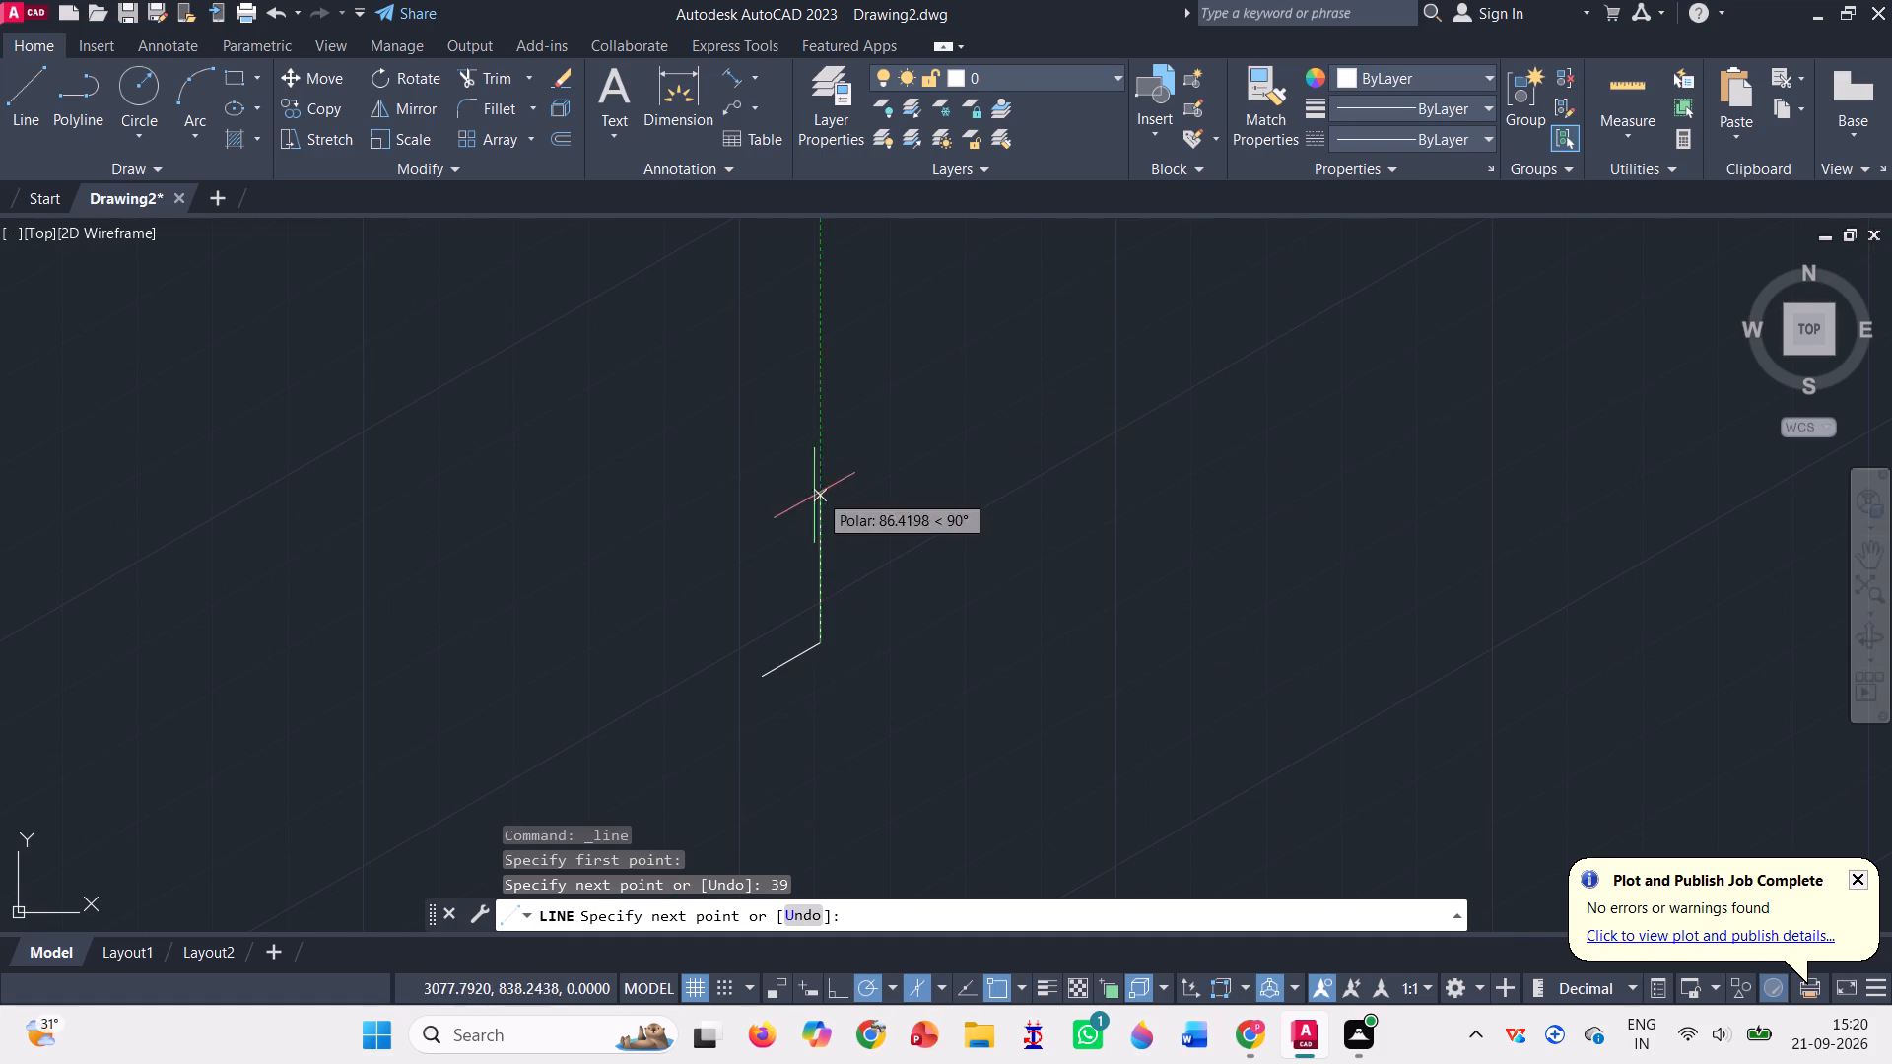
scroll(785, 527, up, 1)
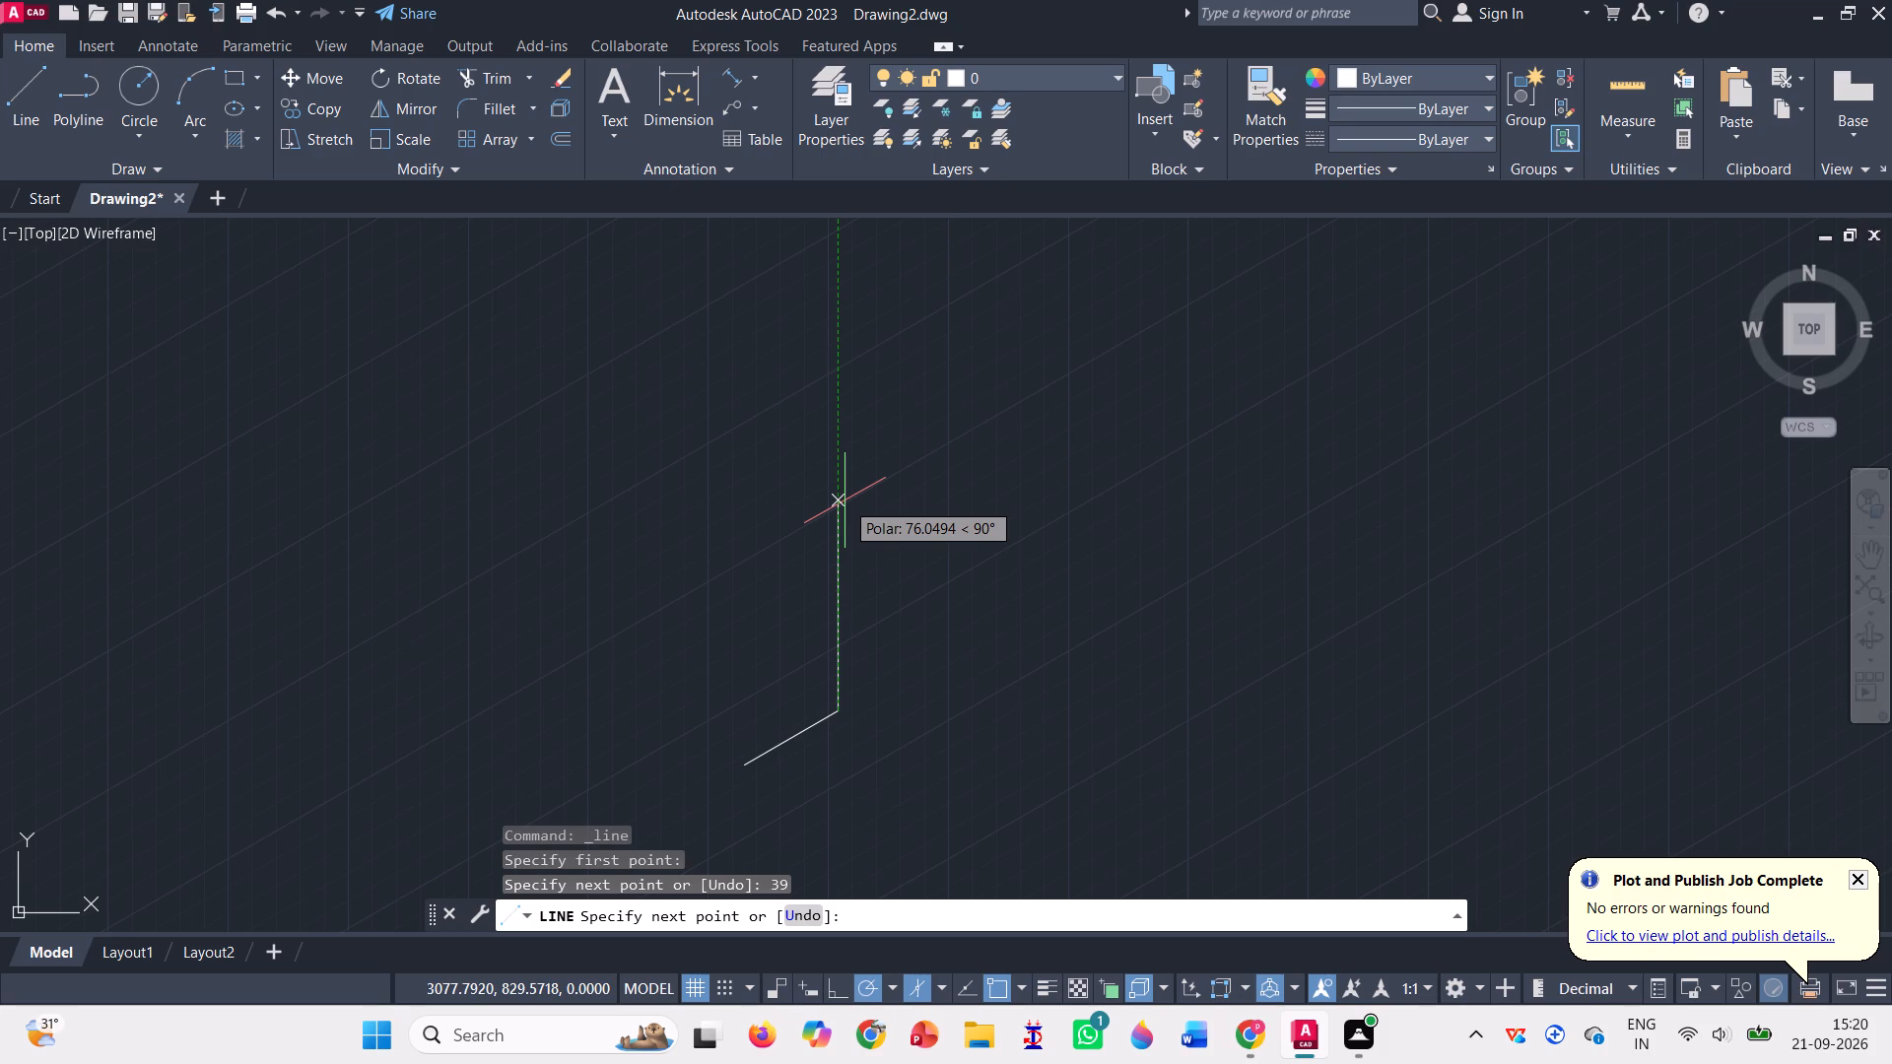
text(14)
key(Return)
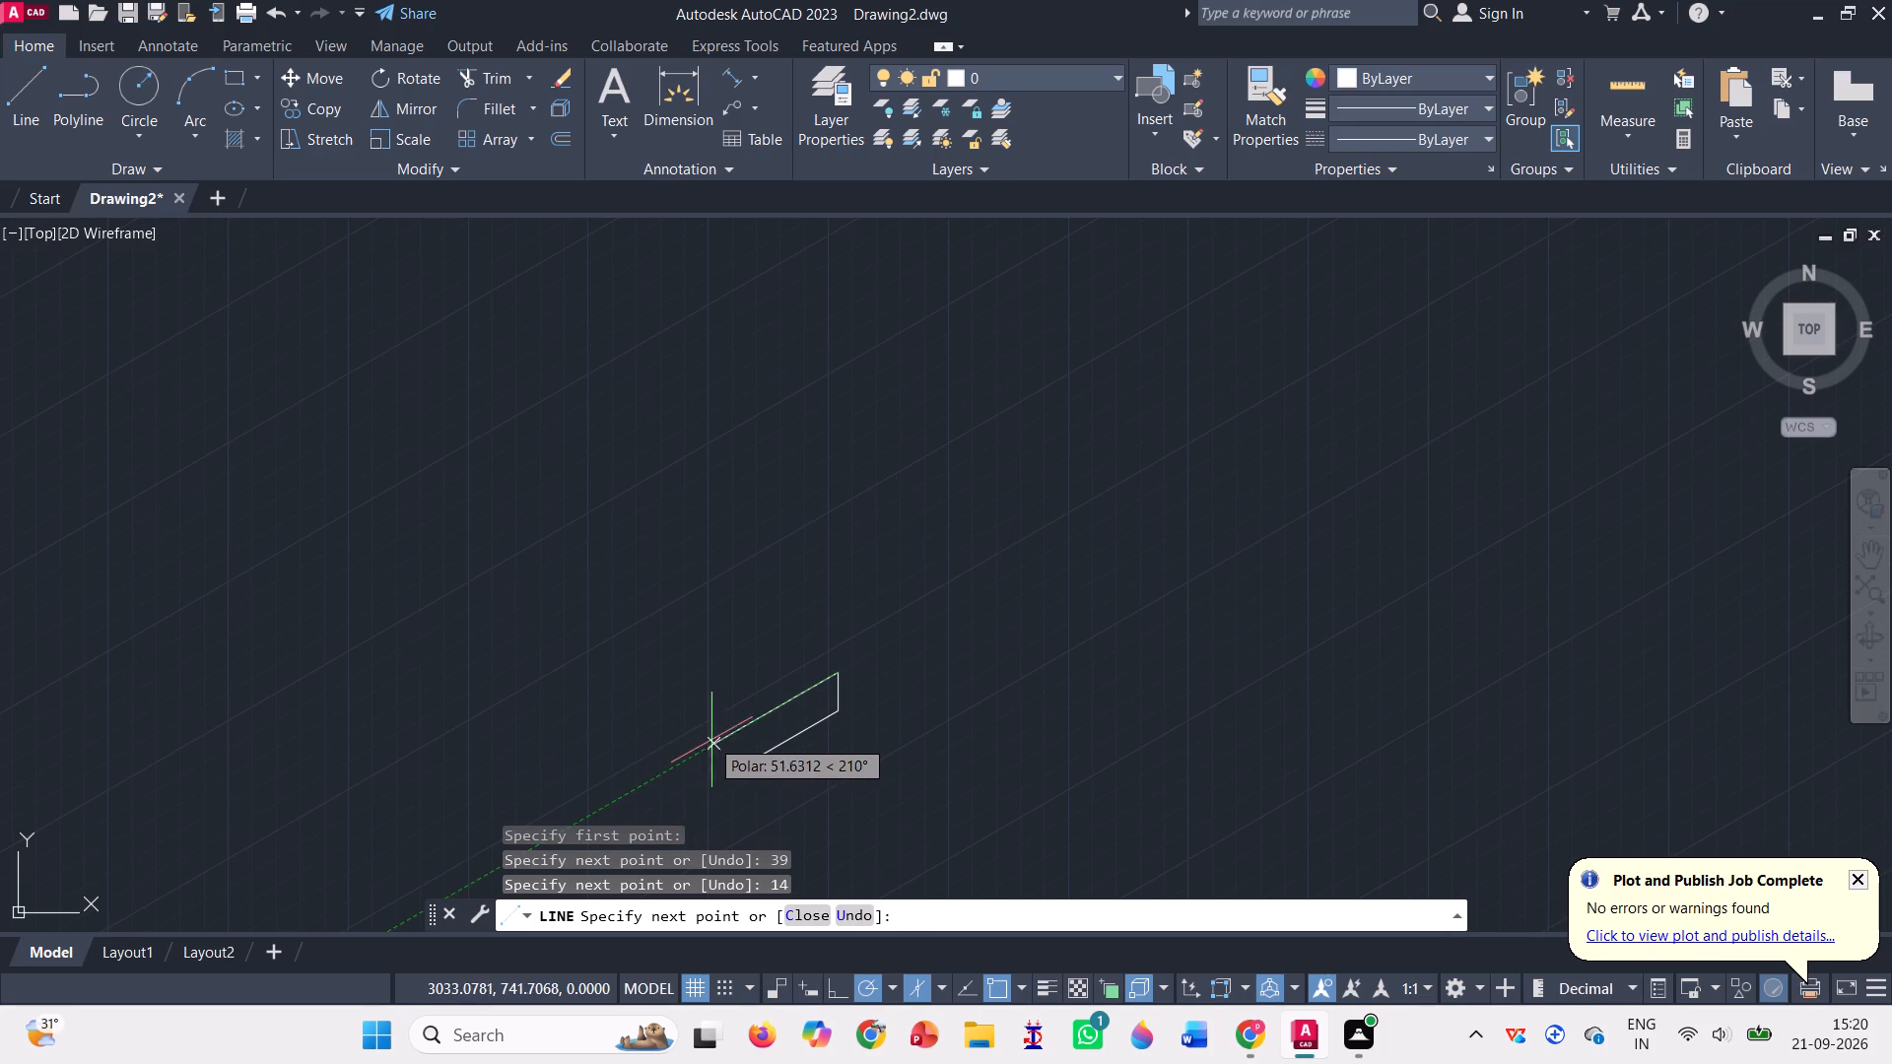
scroll(725, 758, up, 1)
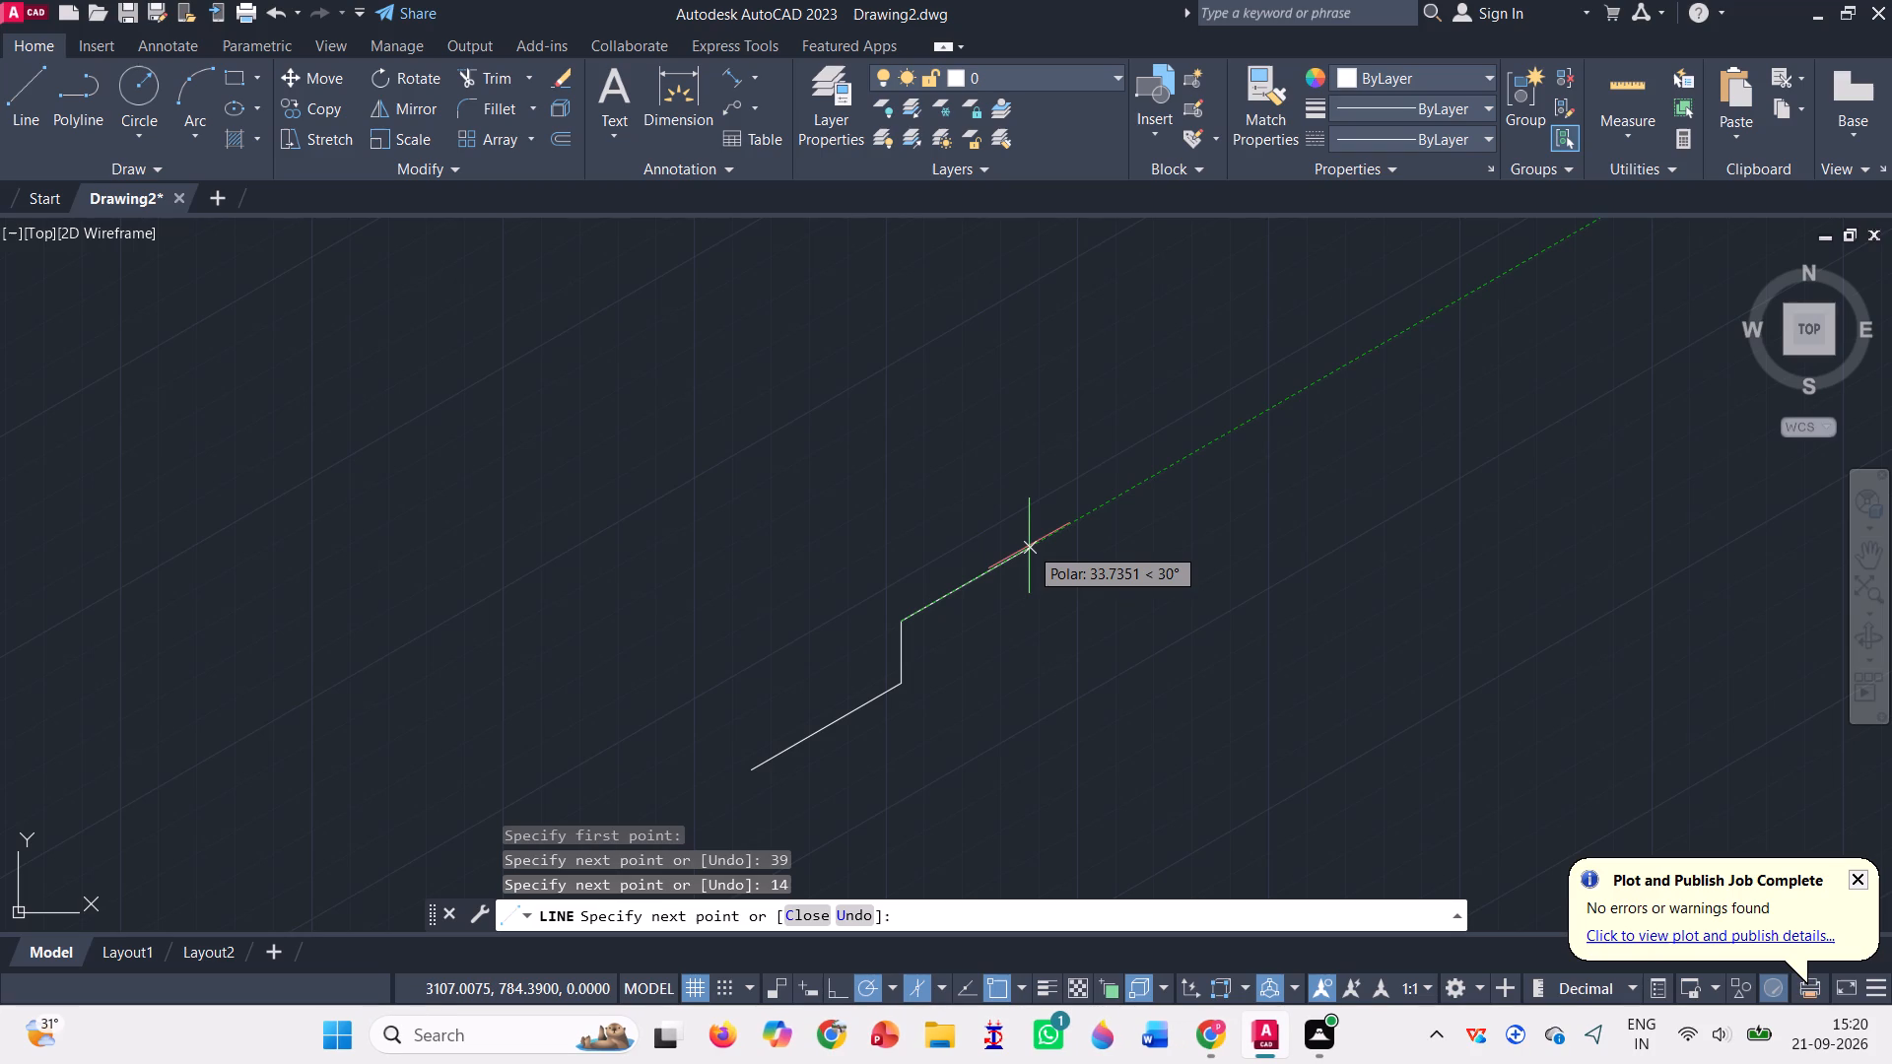
text(10)
key(Return)
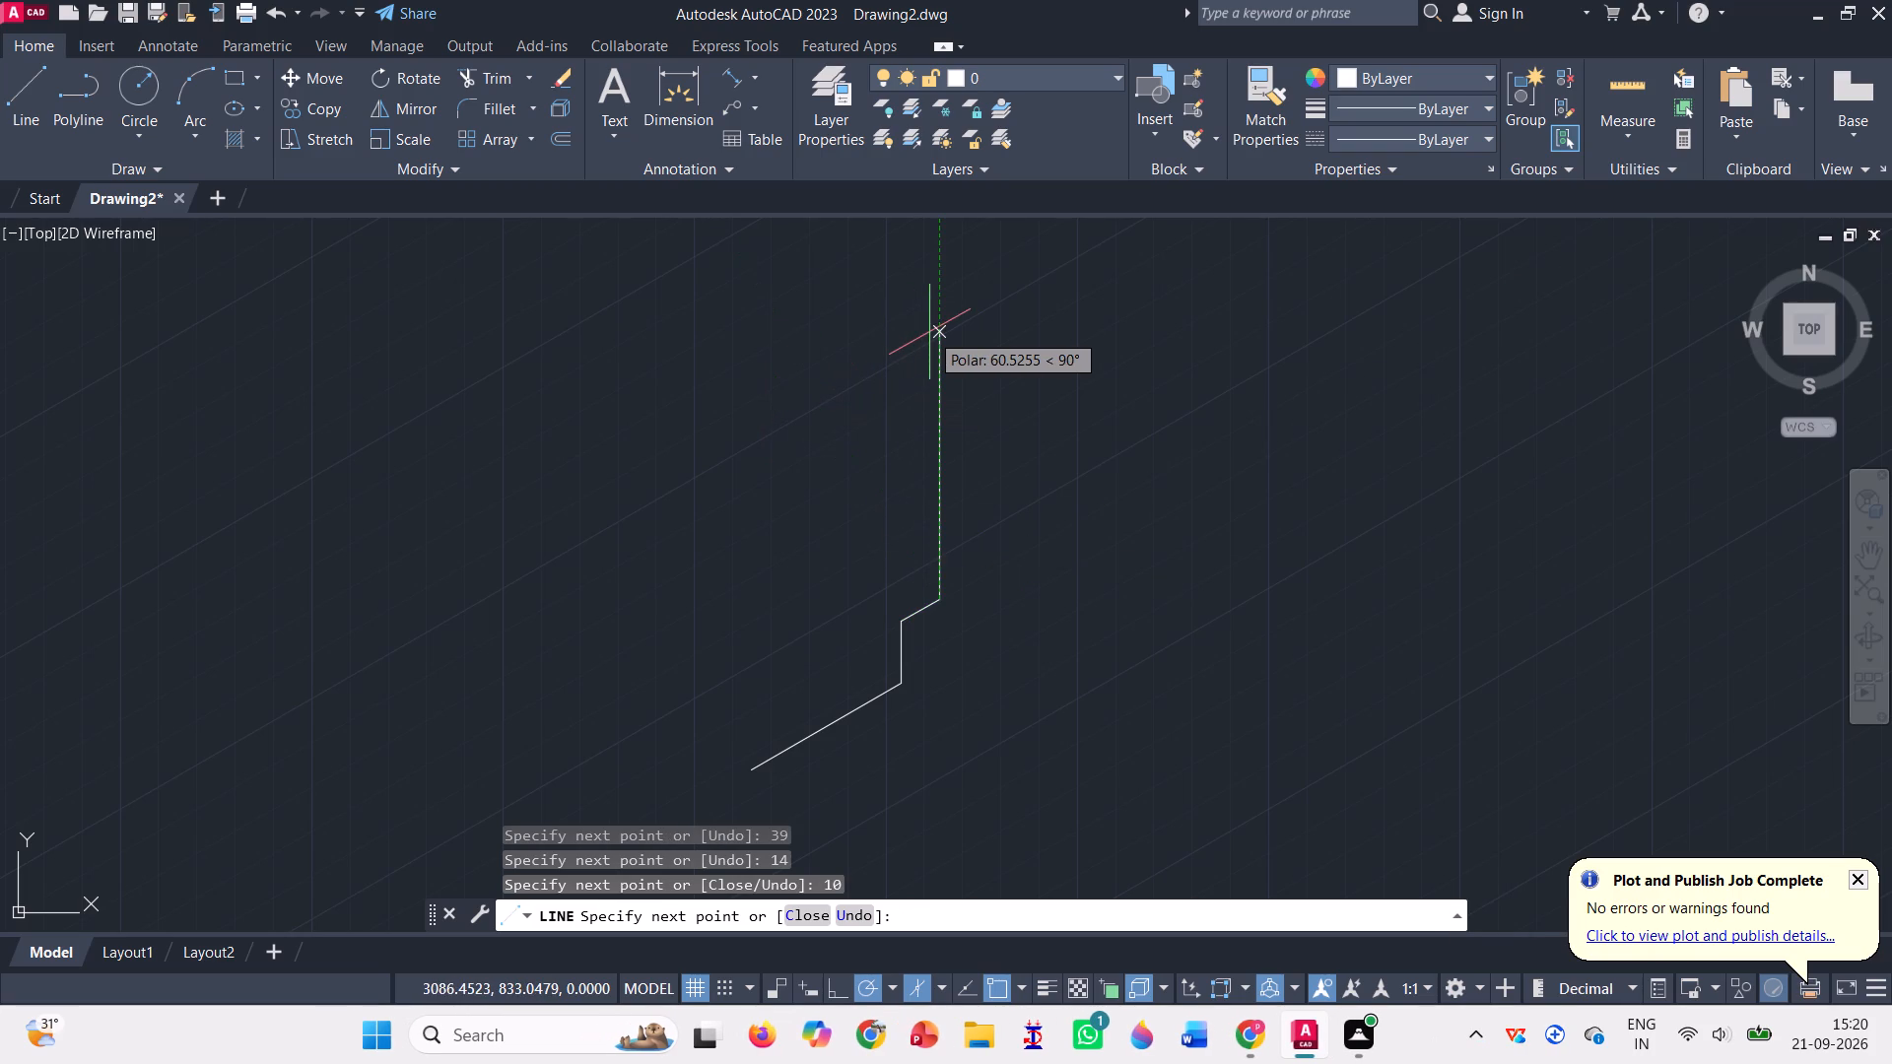
text(50)
key(Return)
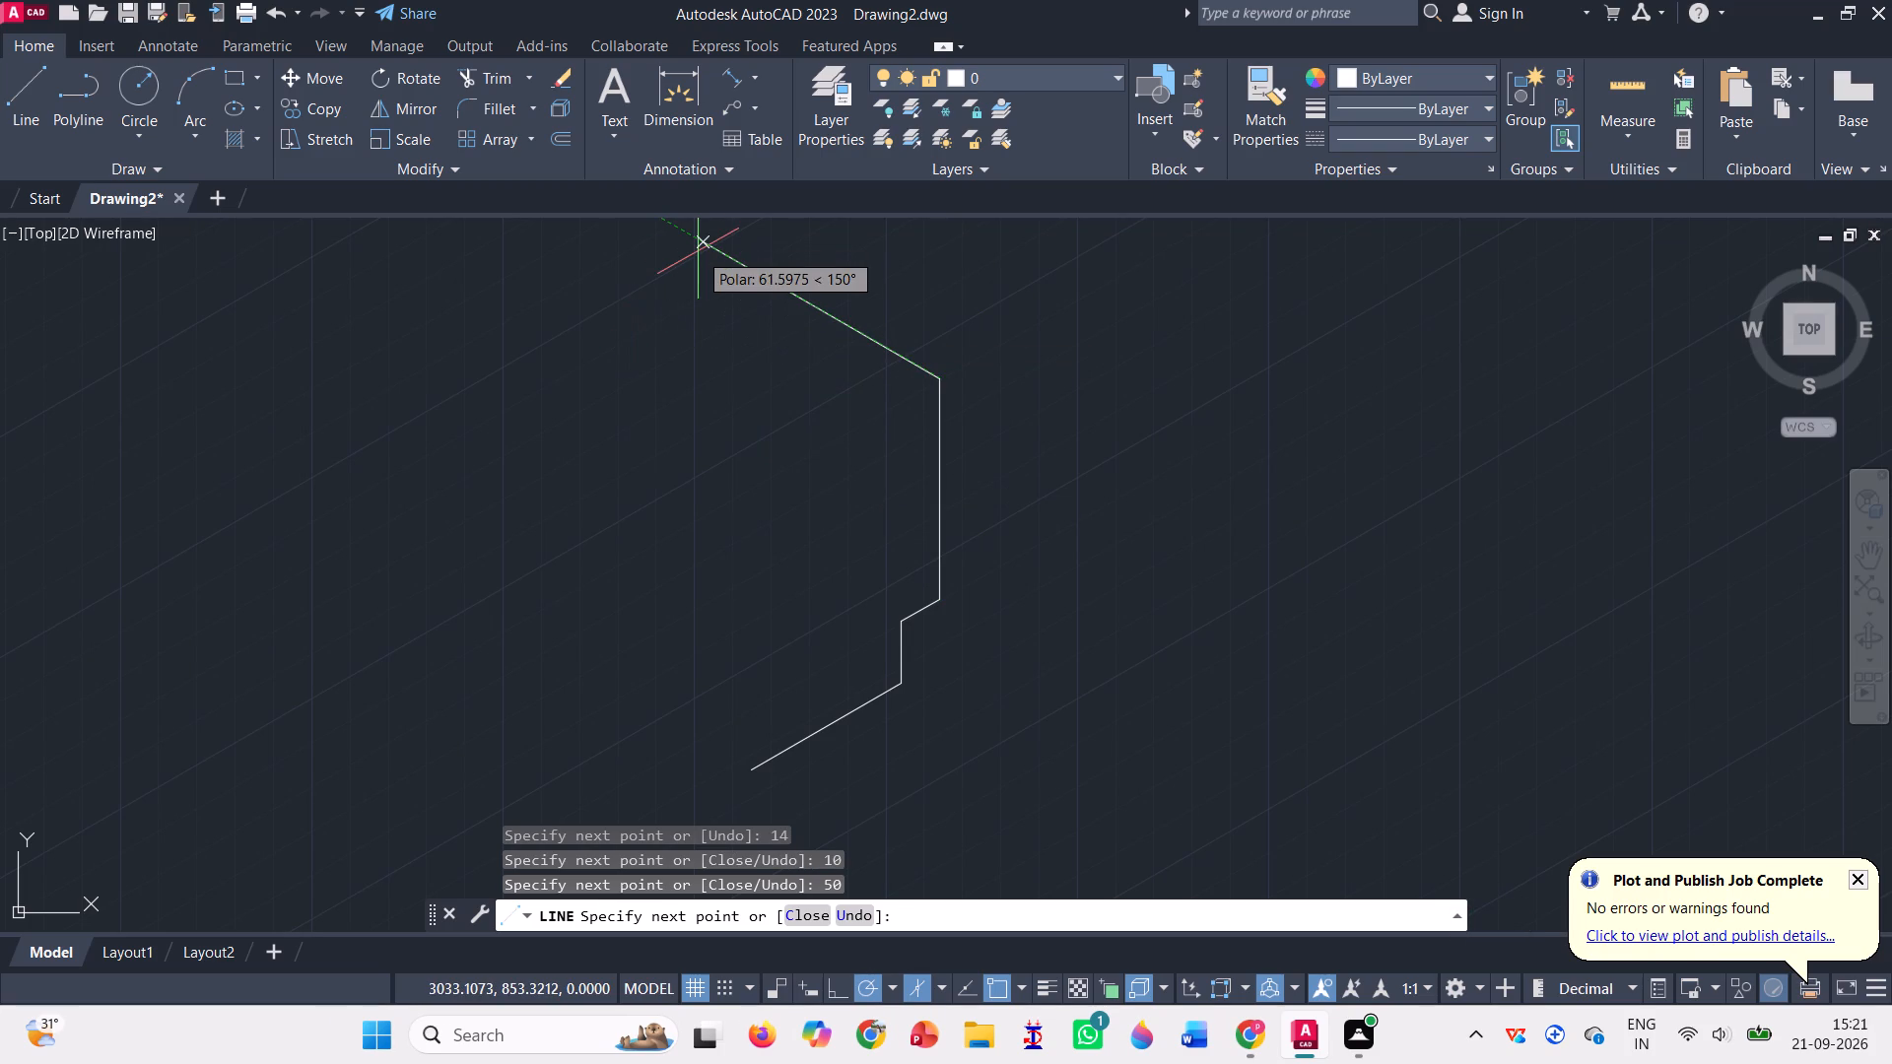
Outline the top face from the profile's upper end: 40 at 150°, 18 at 210°, 40 at 330°, and back to the starting corner.
text(40)
key(Return)
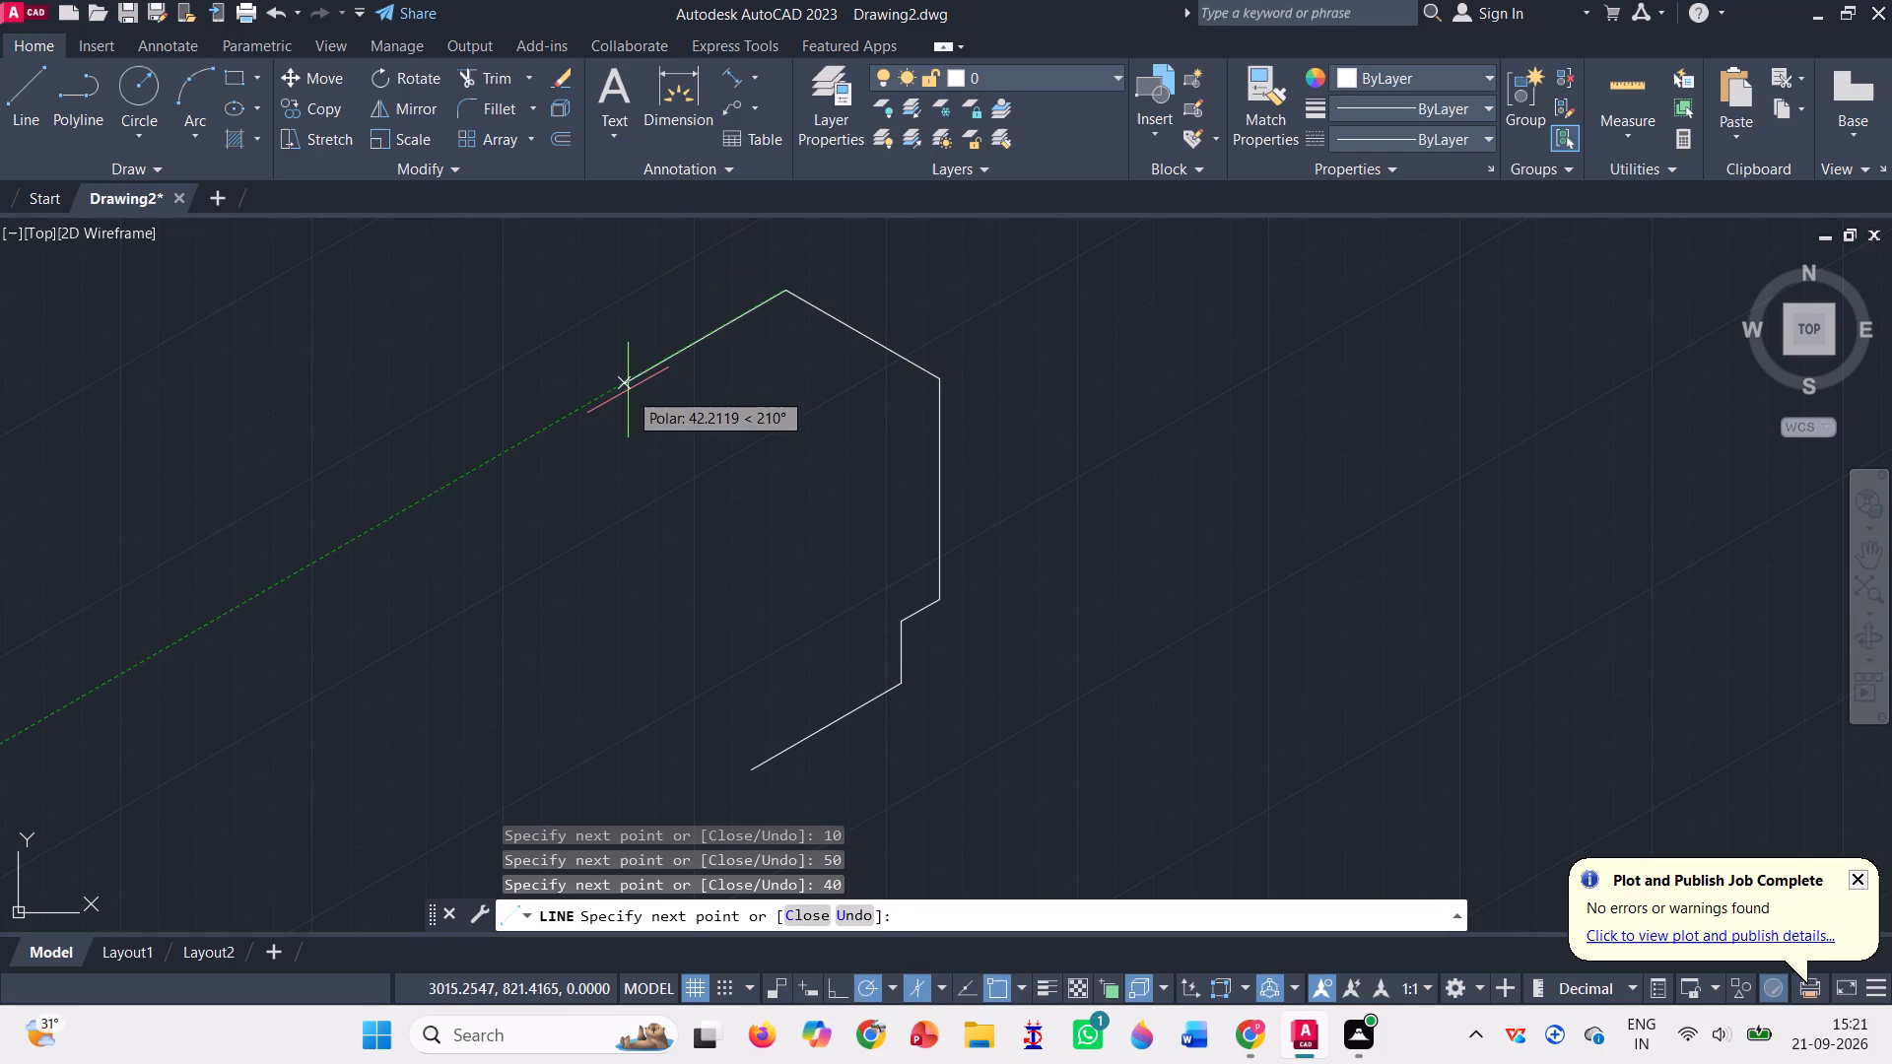
text(18)
key(Return)
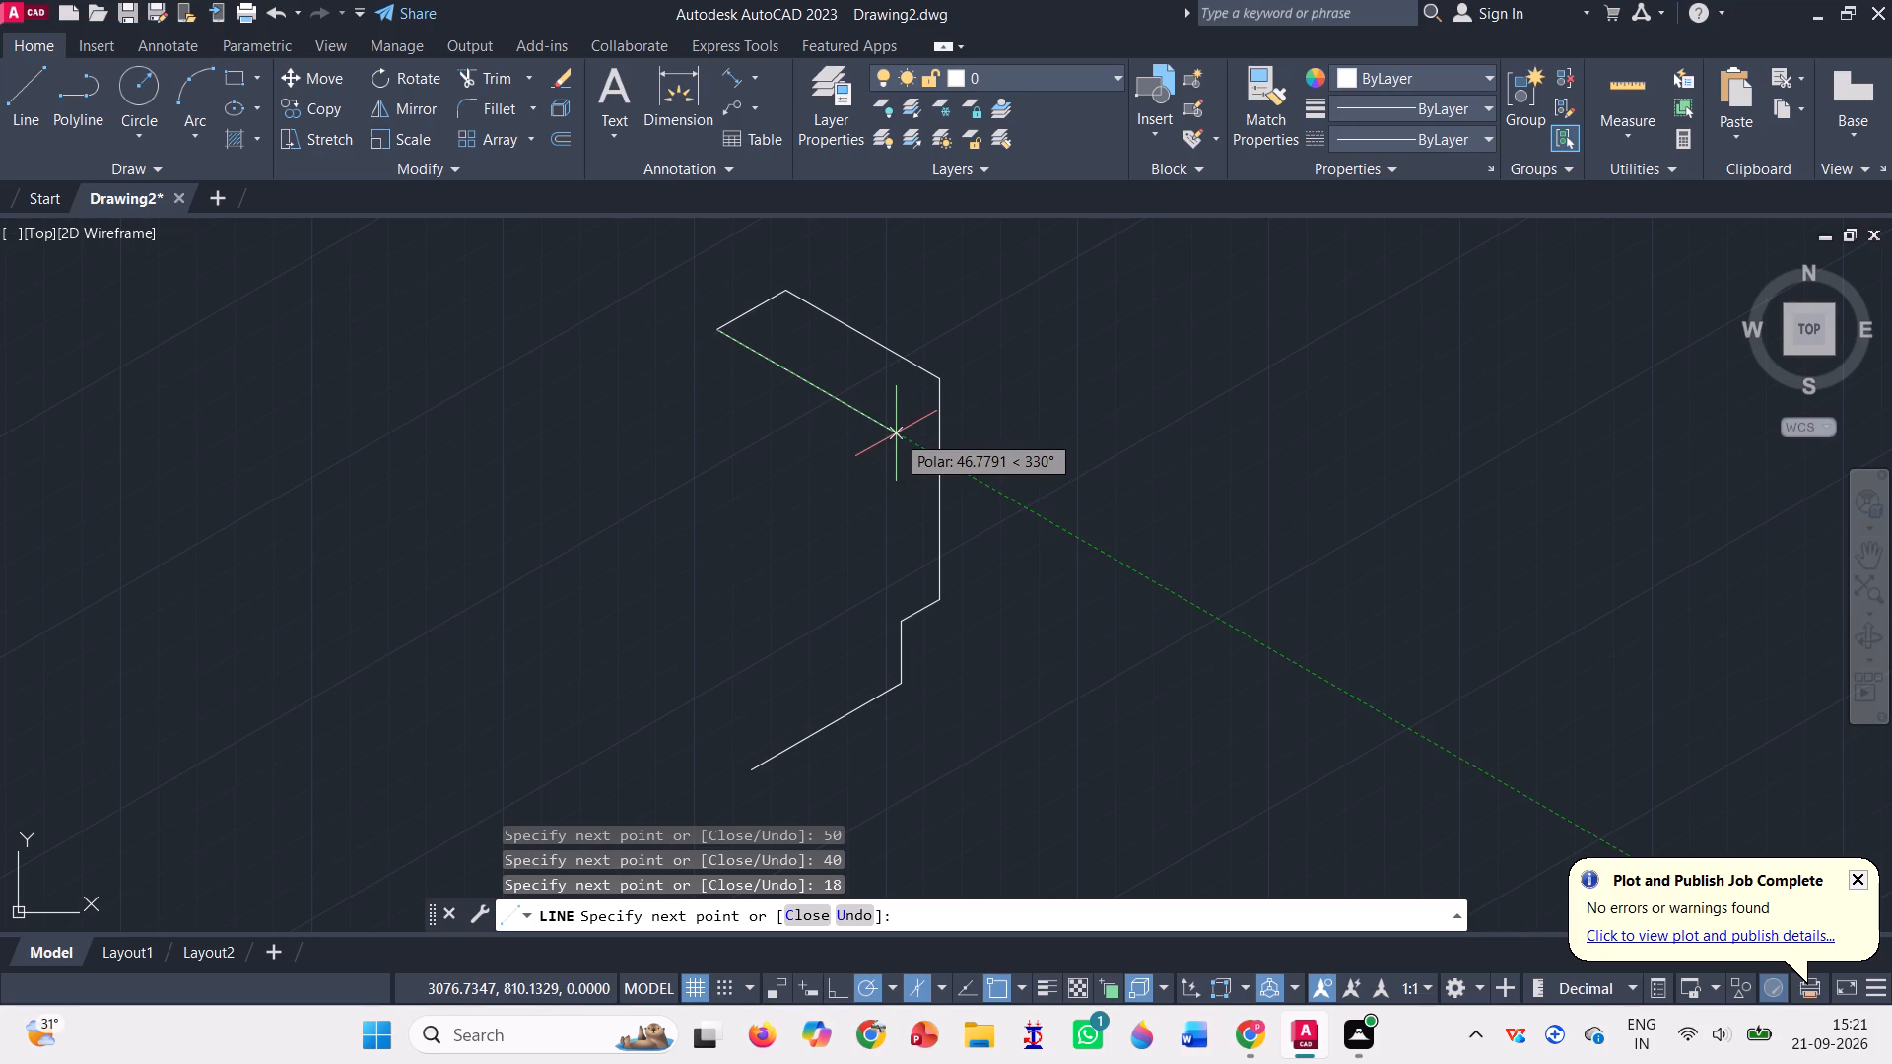
text(40)
key(Return)
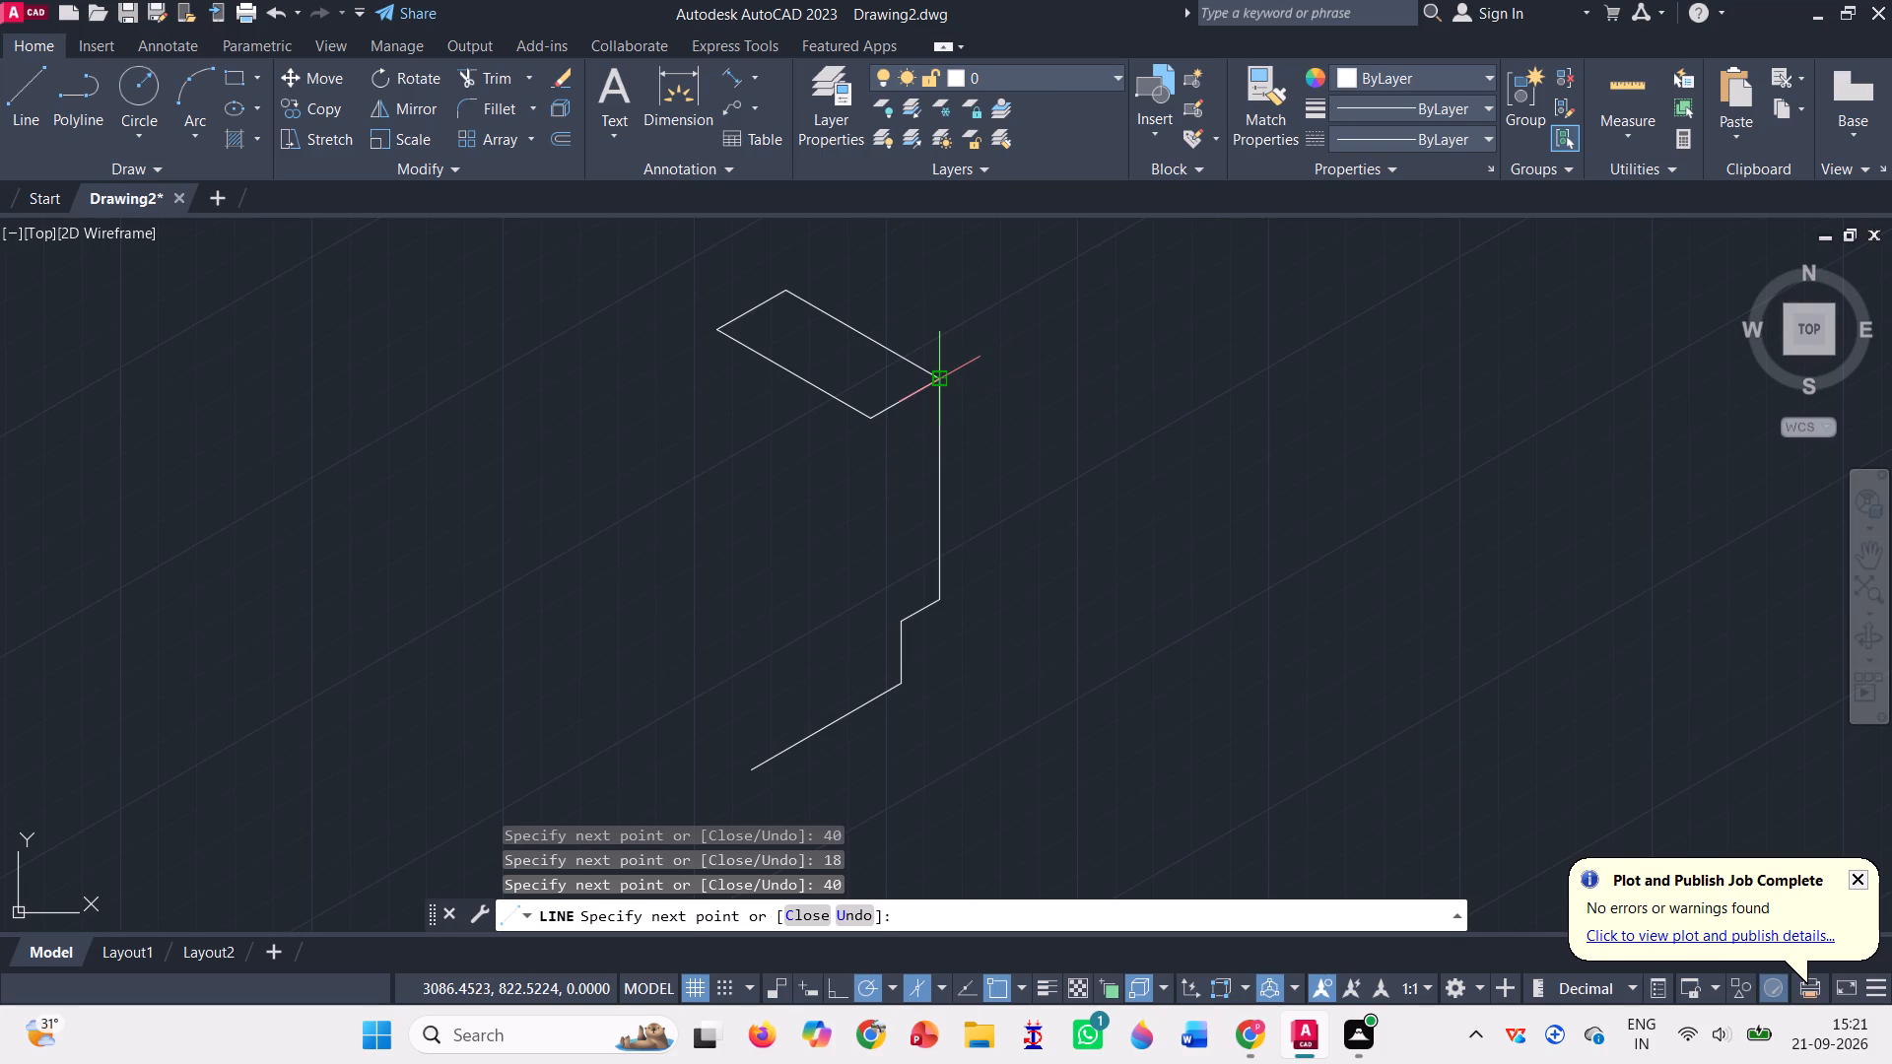
scroll(945, 378, up, 4)
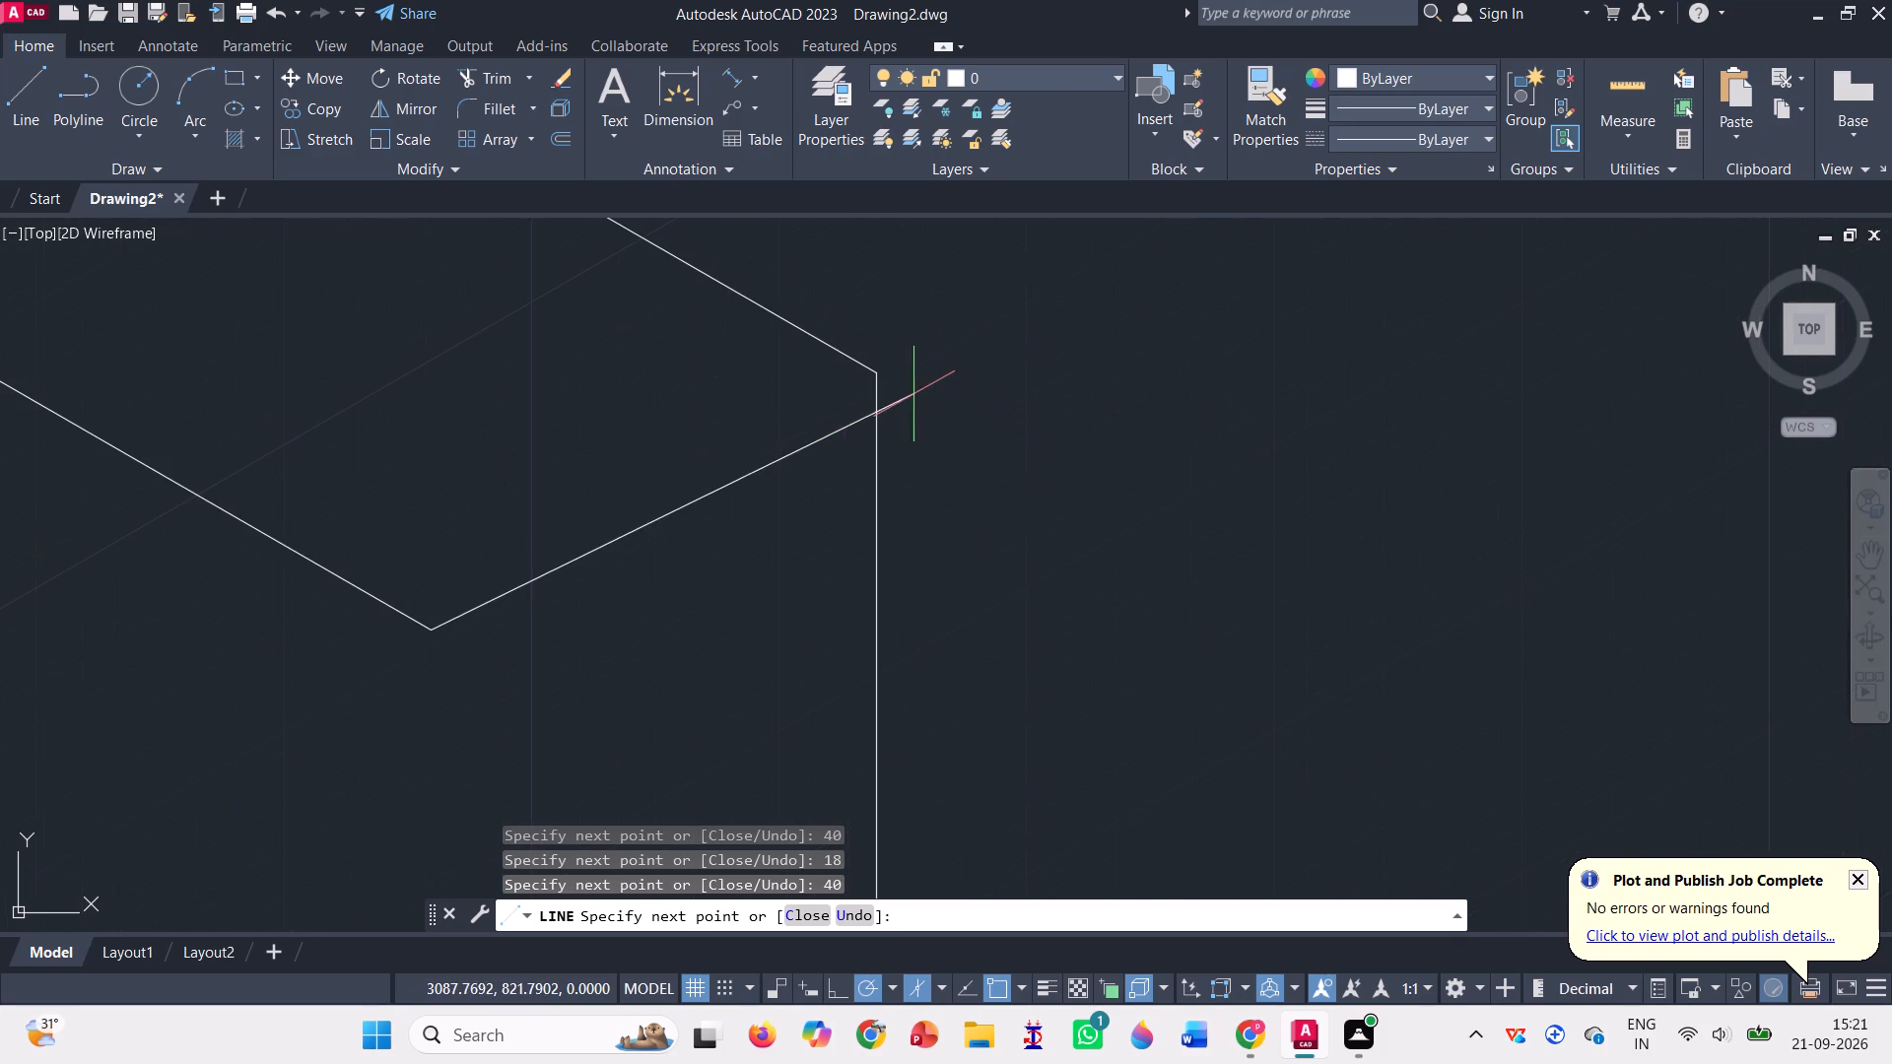
click(873, 372)
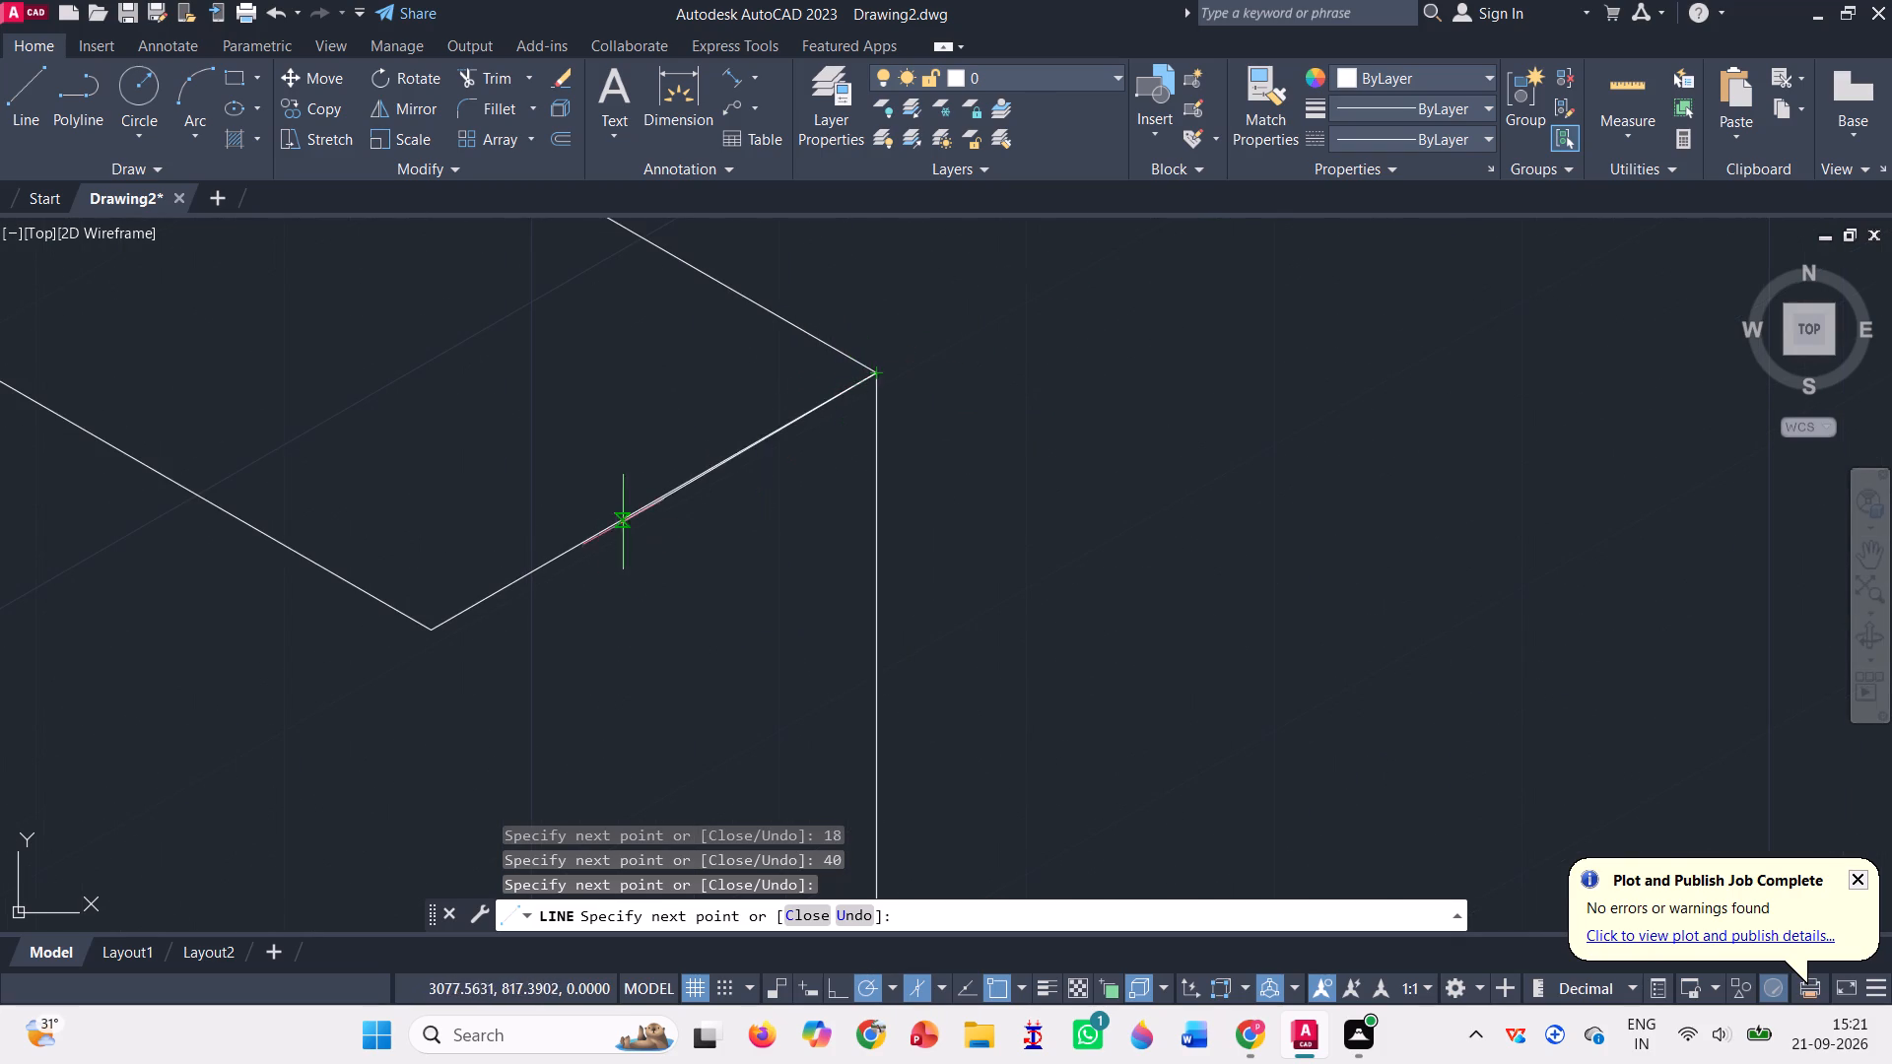
Outline the slot side from the top face's nearest corner: 57 down, 21 at 210°, 25 up, 10 at 210°, and down to the profile's start point.
scroll(614, 516, down, 2)
scroll(505, 526, down, 2)
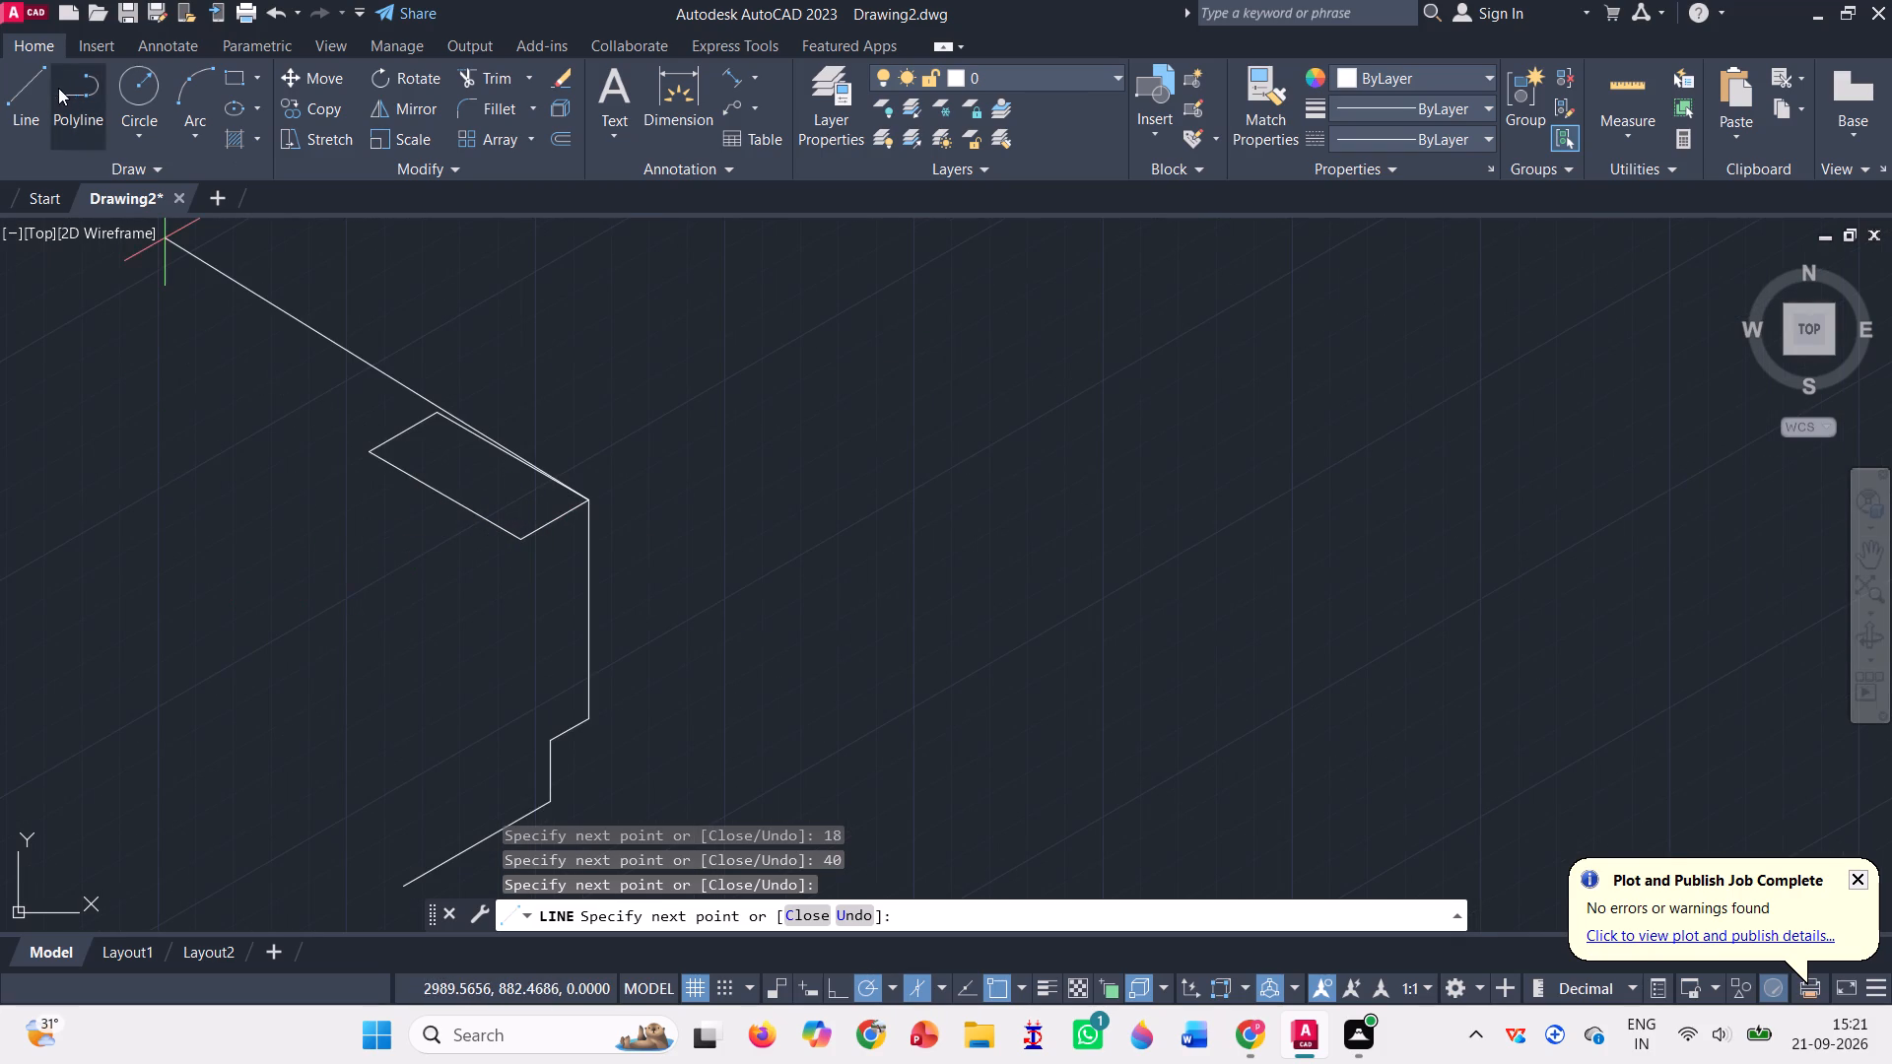
click(41, 97)
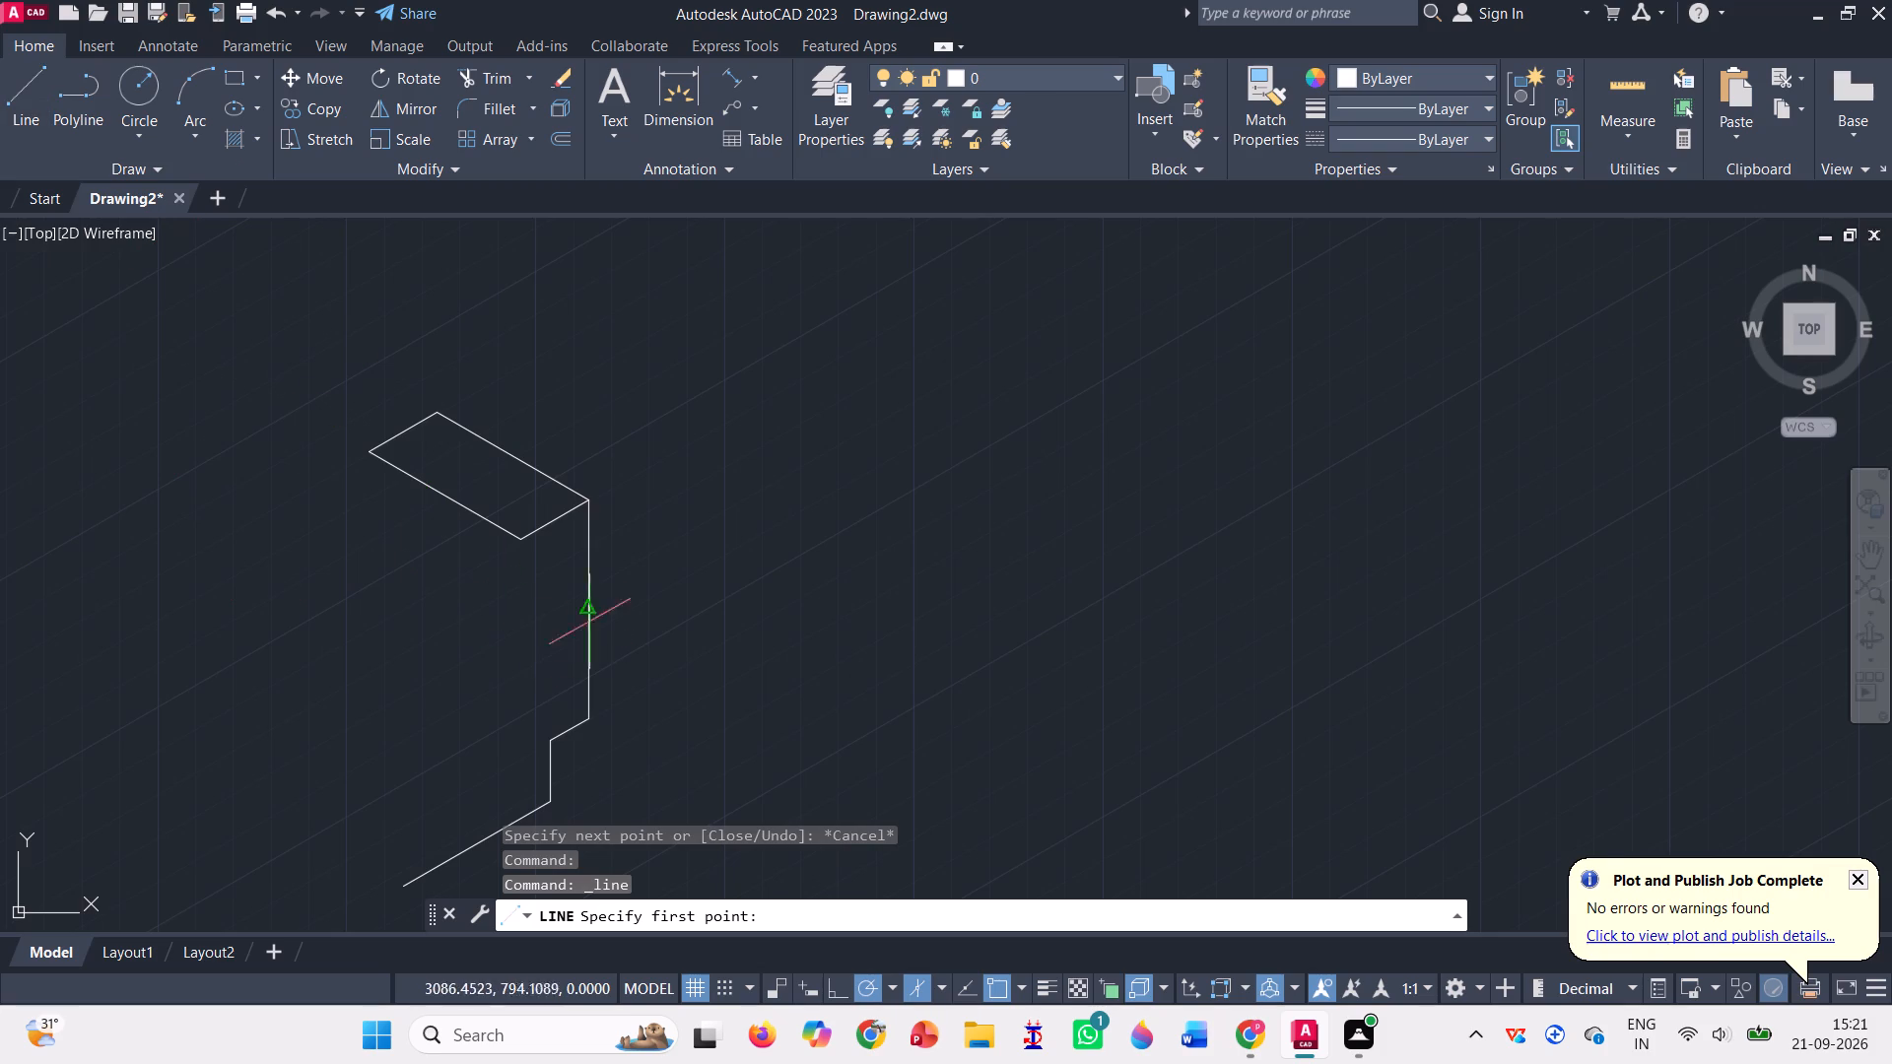
click(520, 536)
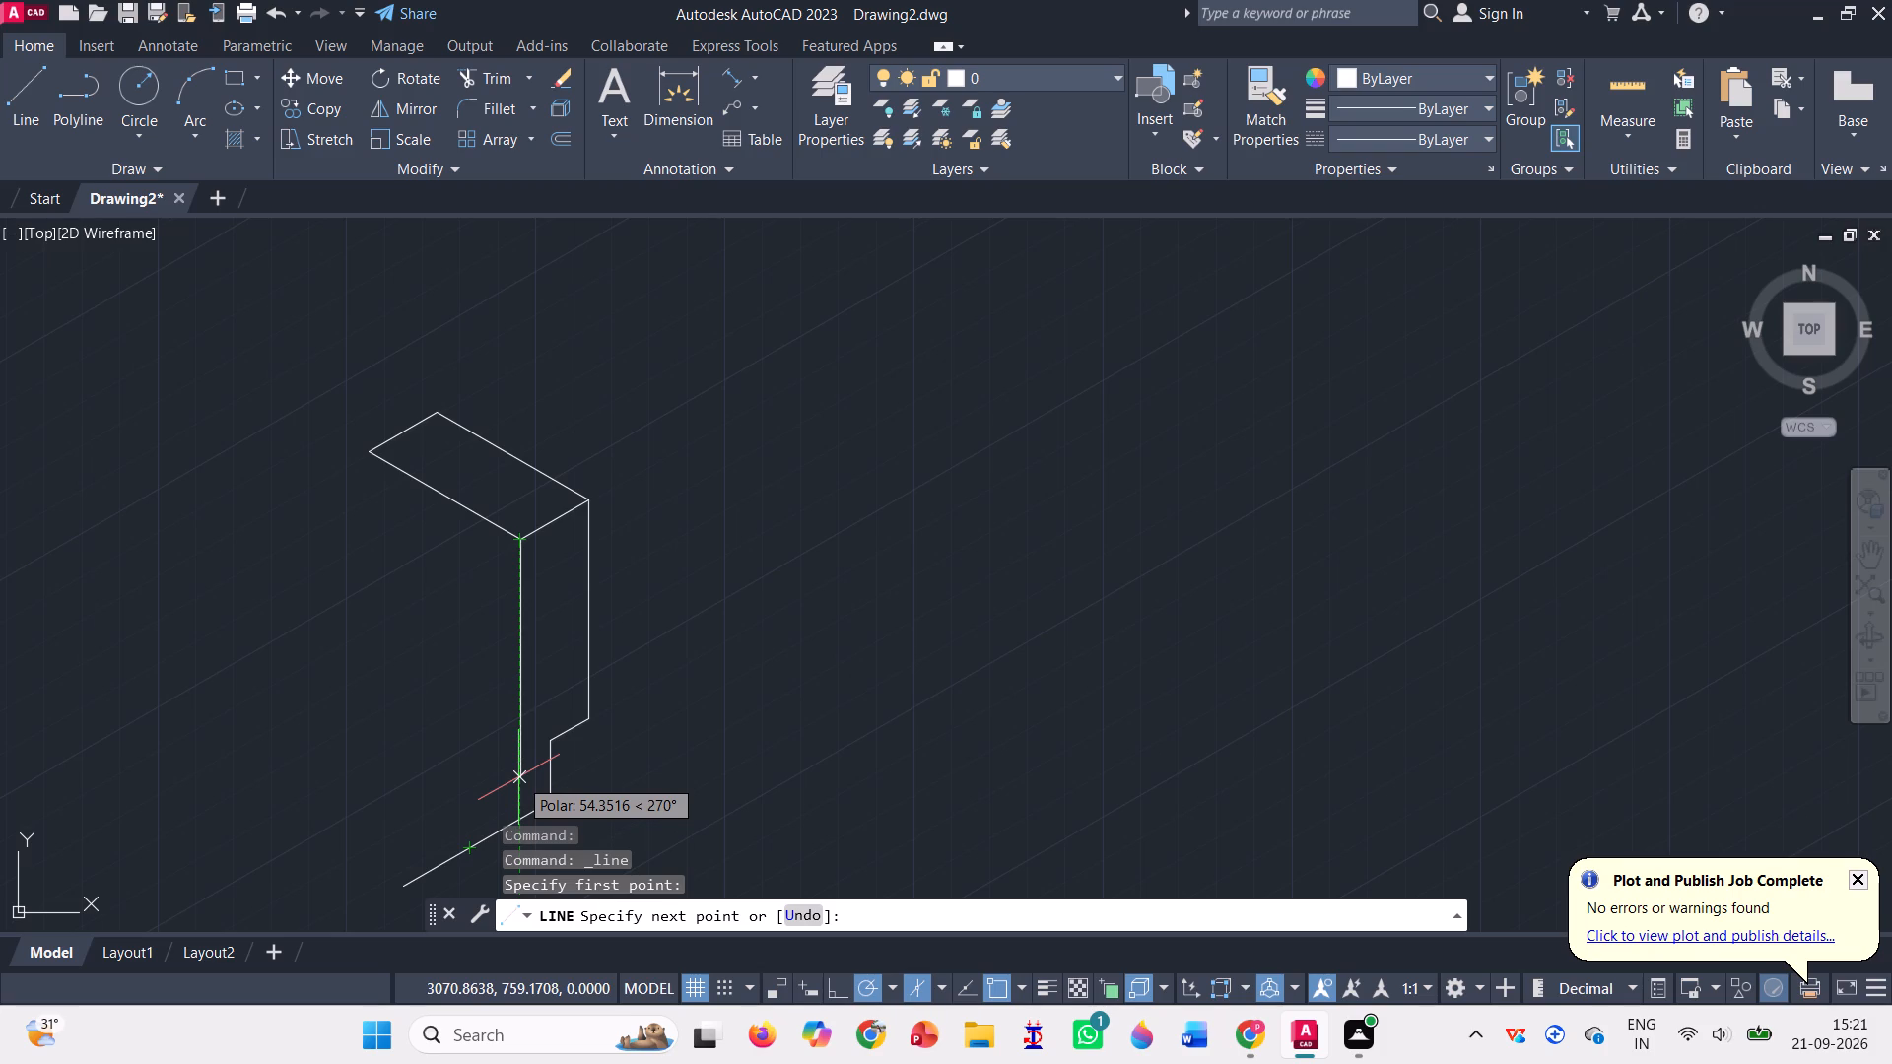
text(57)
key(Return)
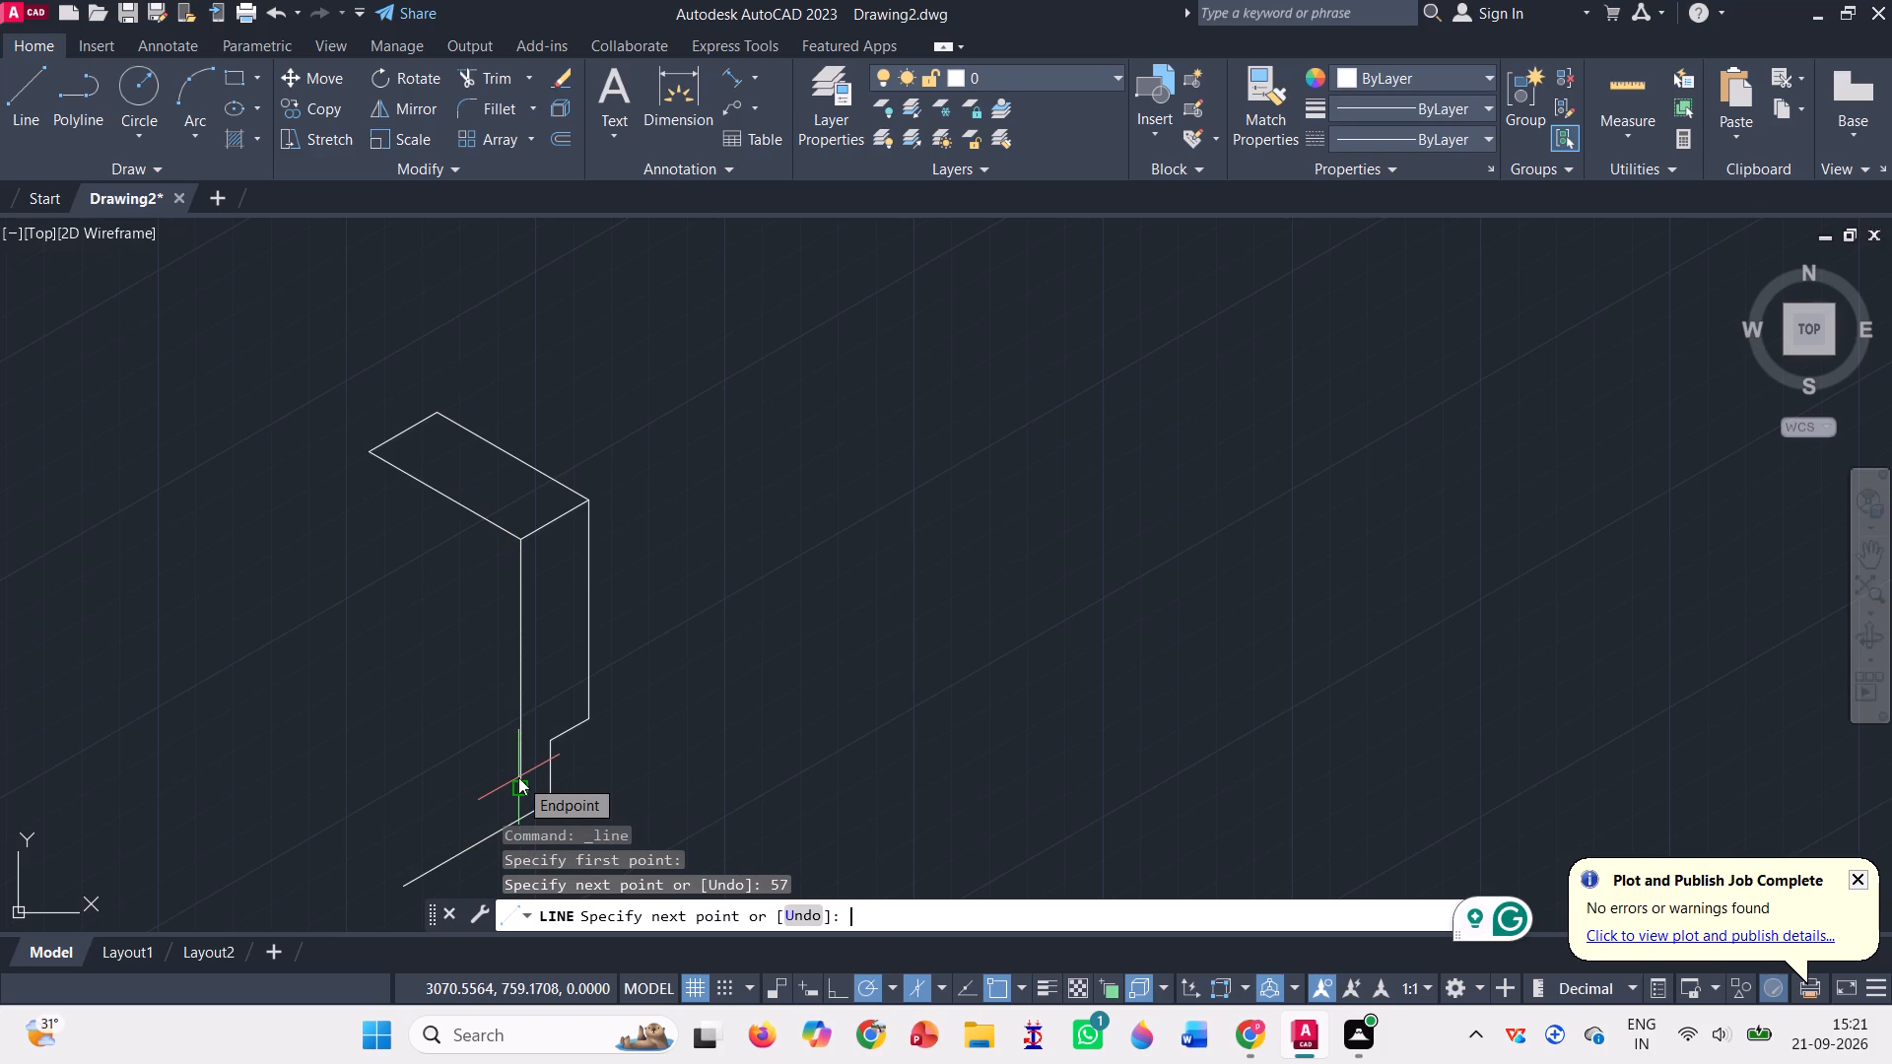
scroll(550, 648, down, 1)
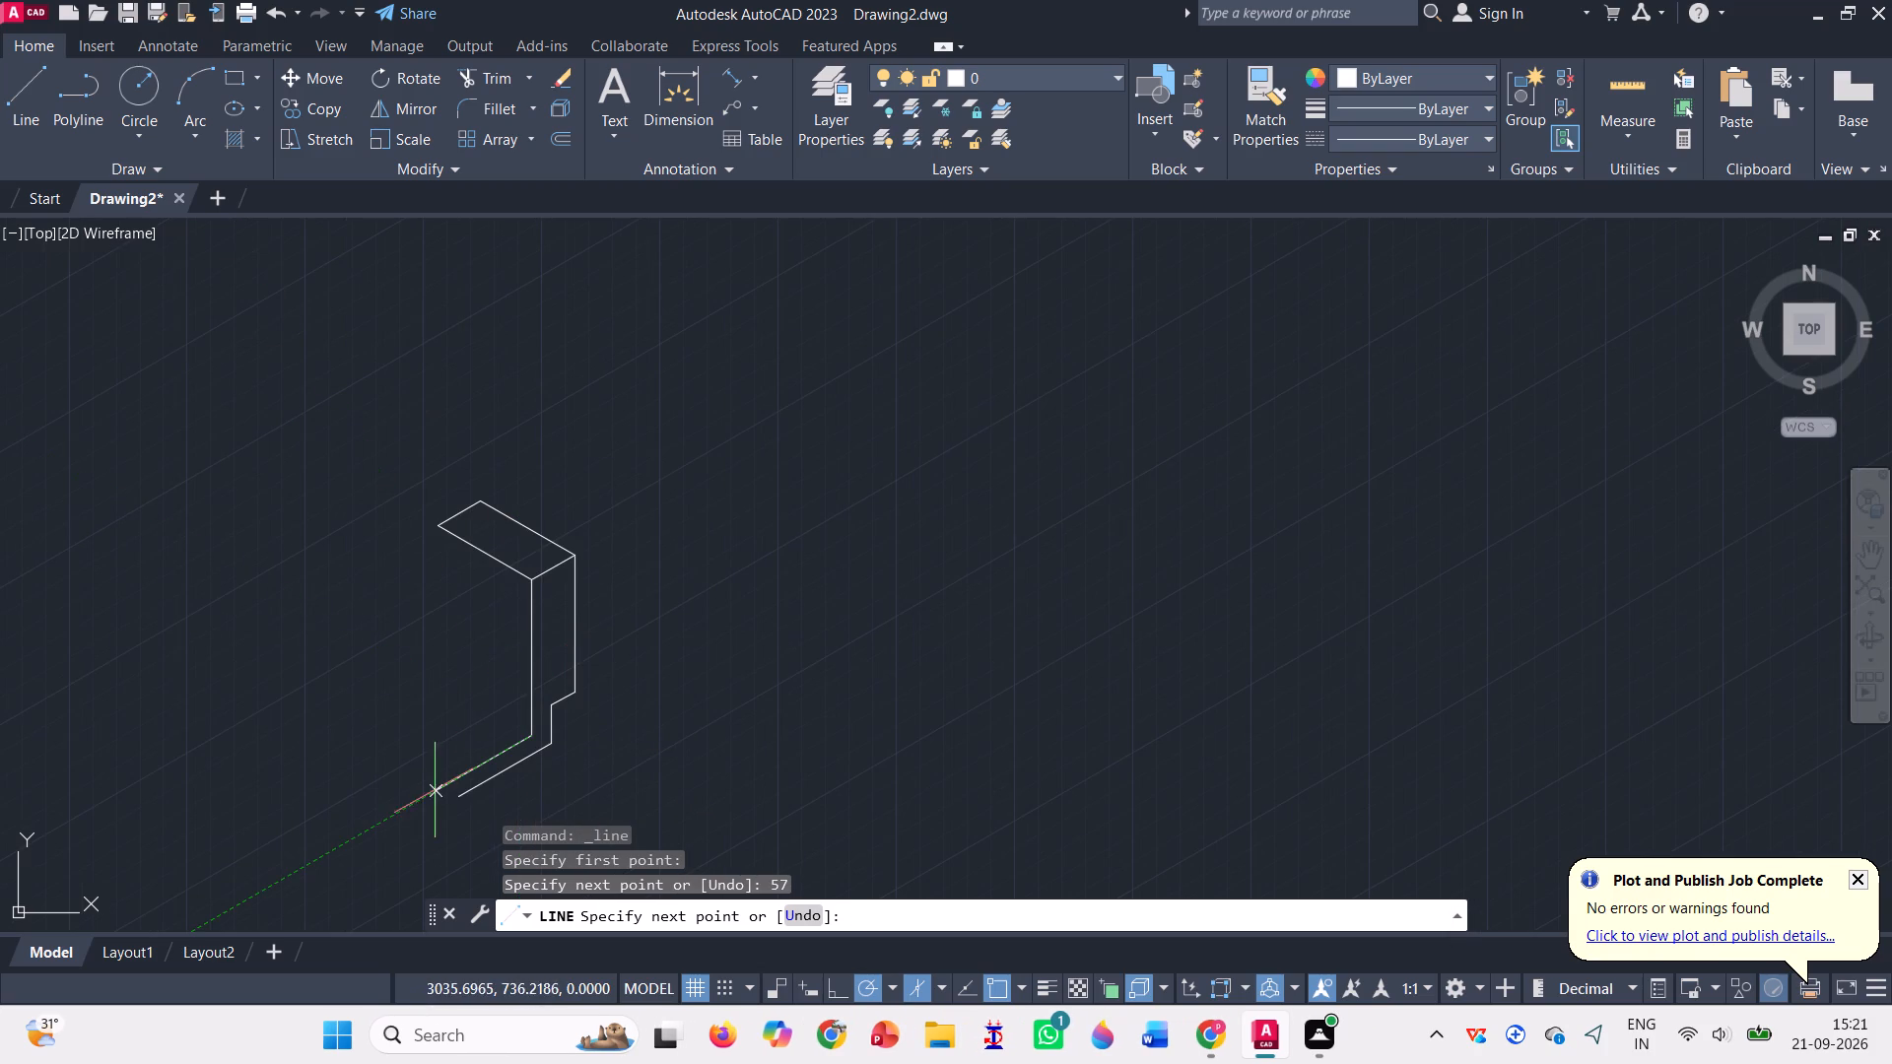
scroll(426, 805, up, 1)
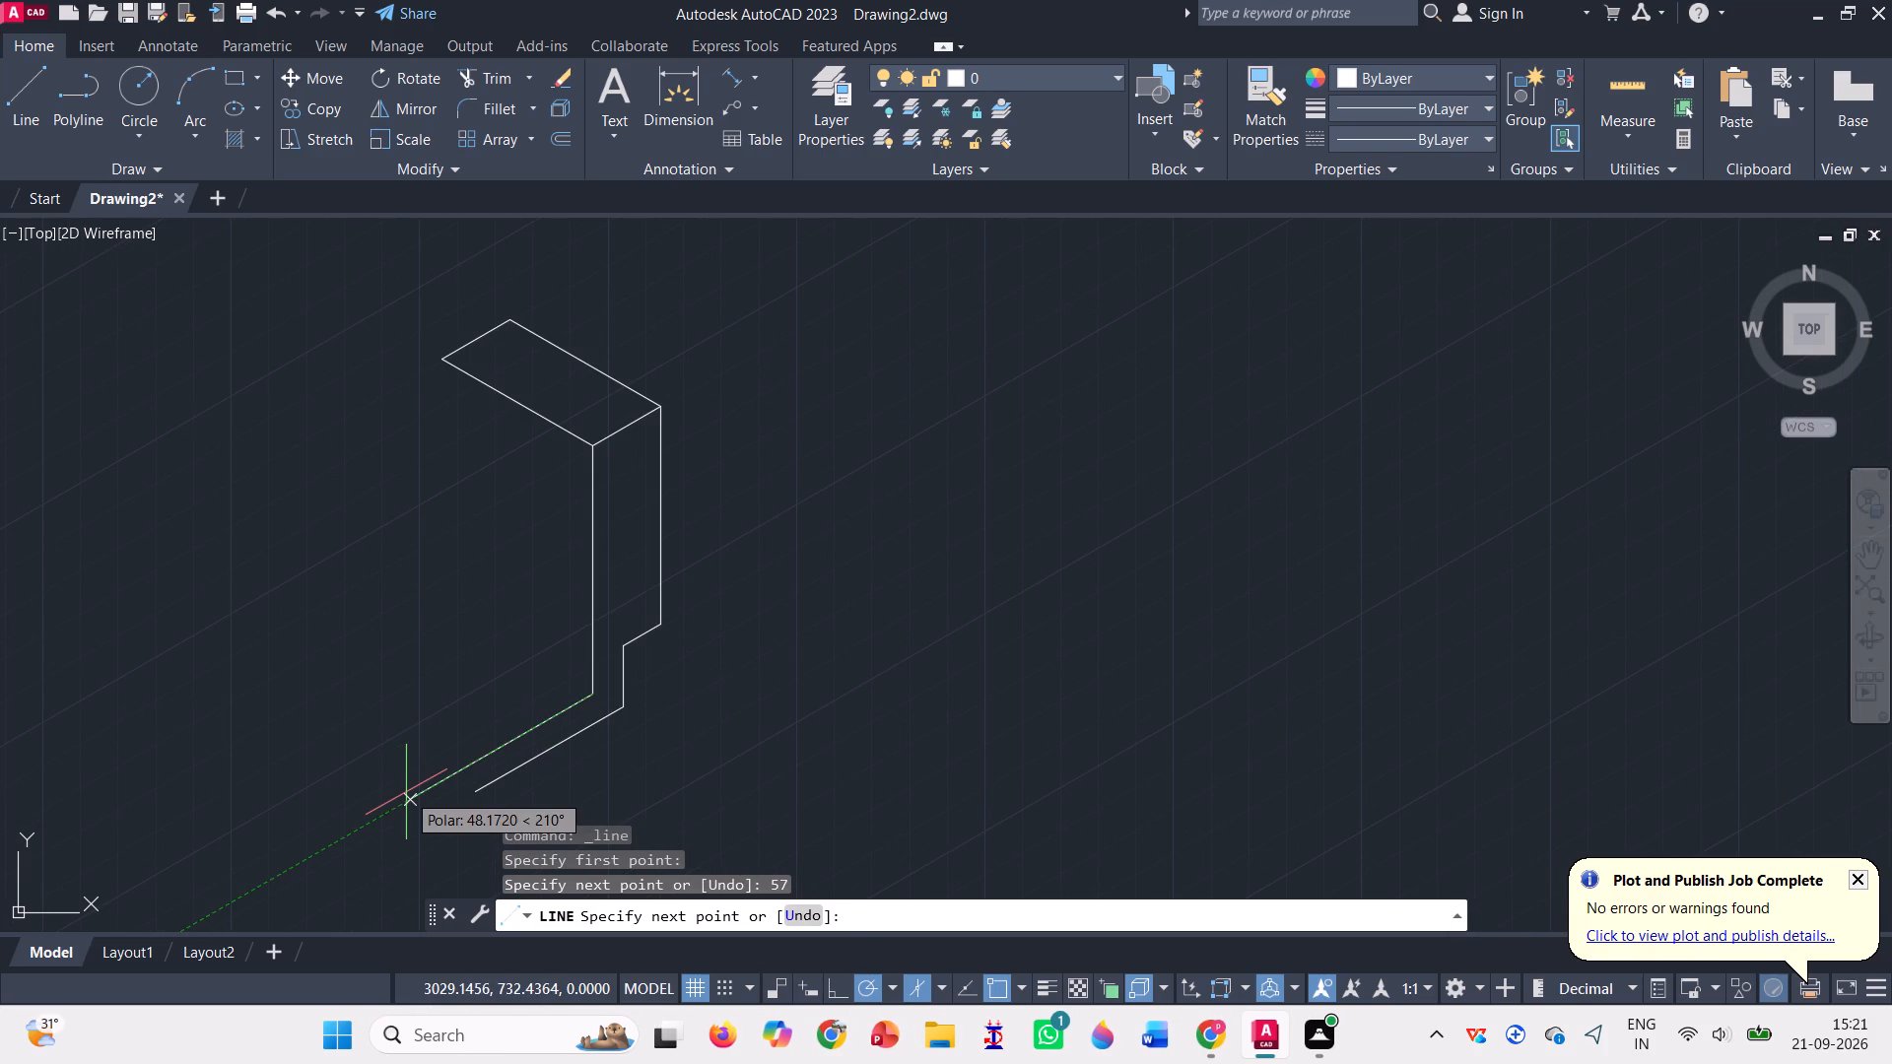
text(21)
key(Return)
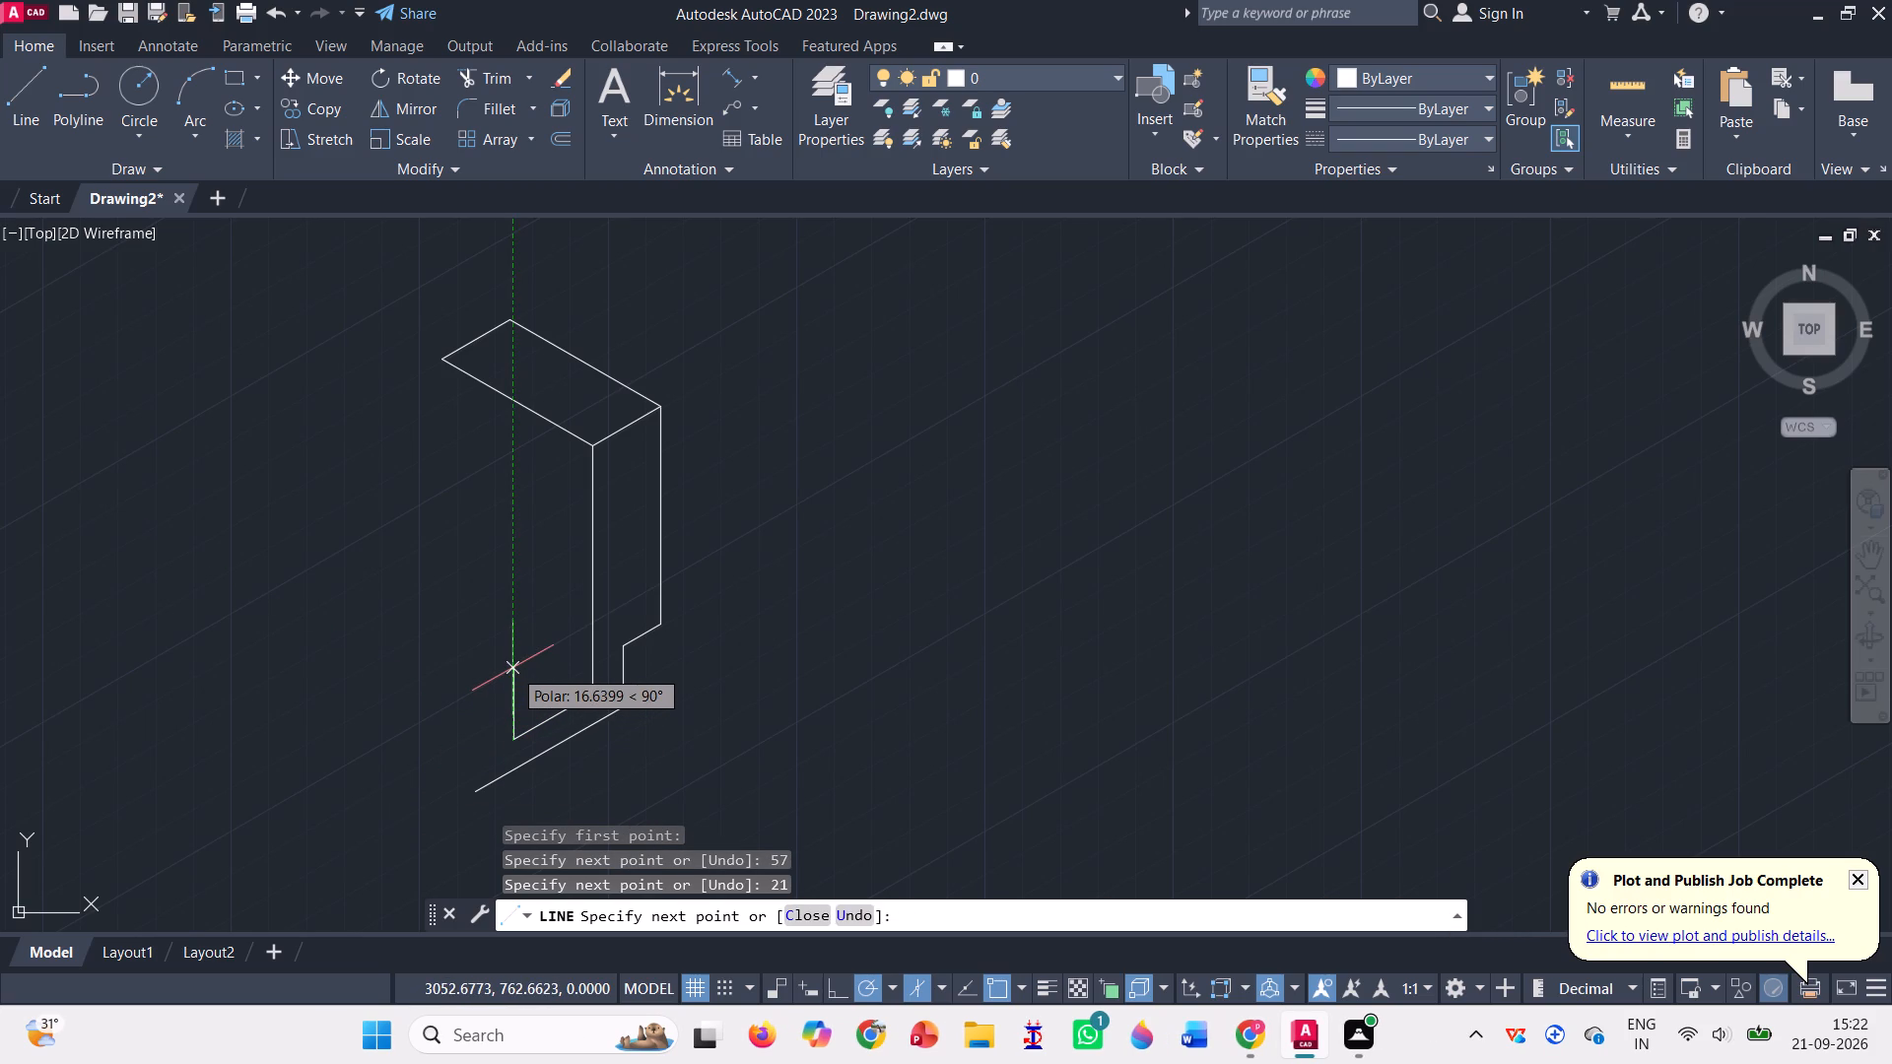
text(25)
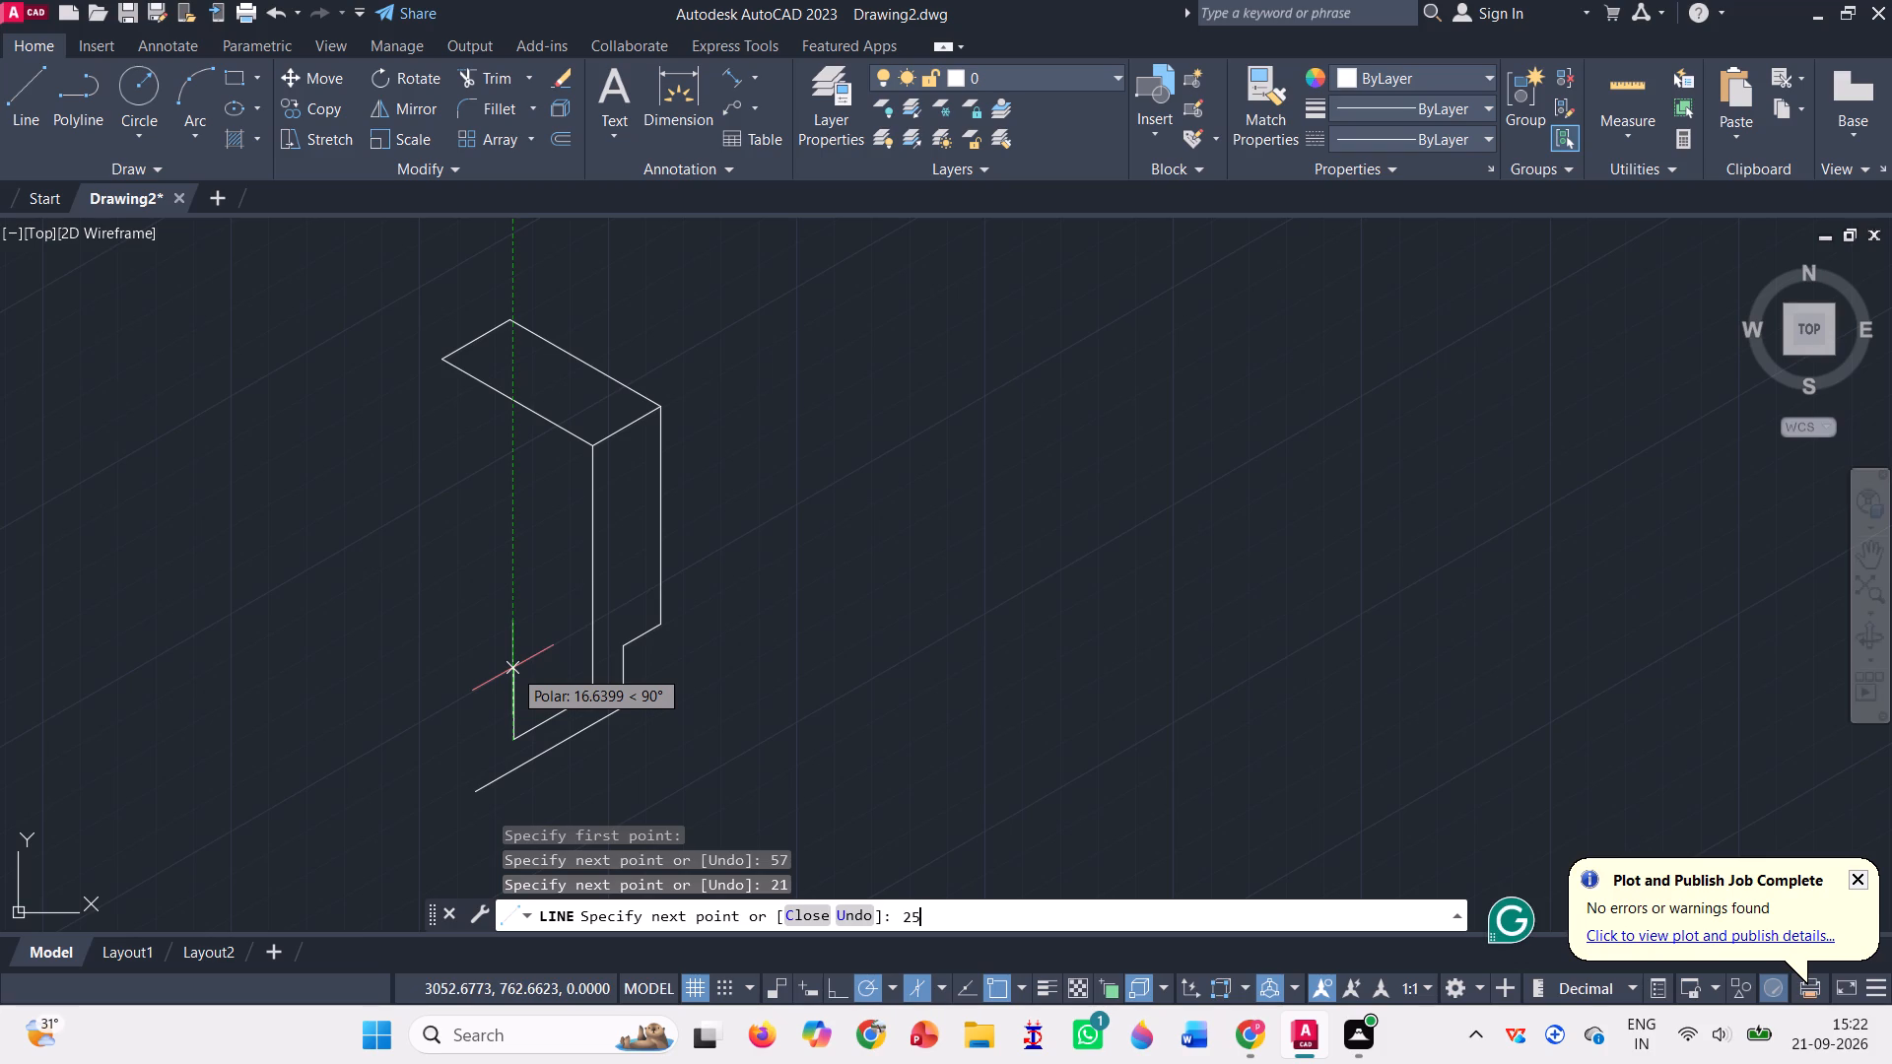
key(Return)
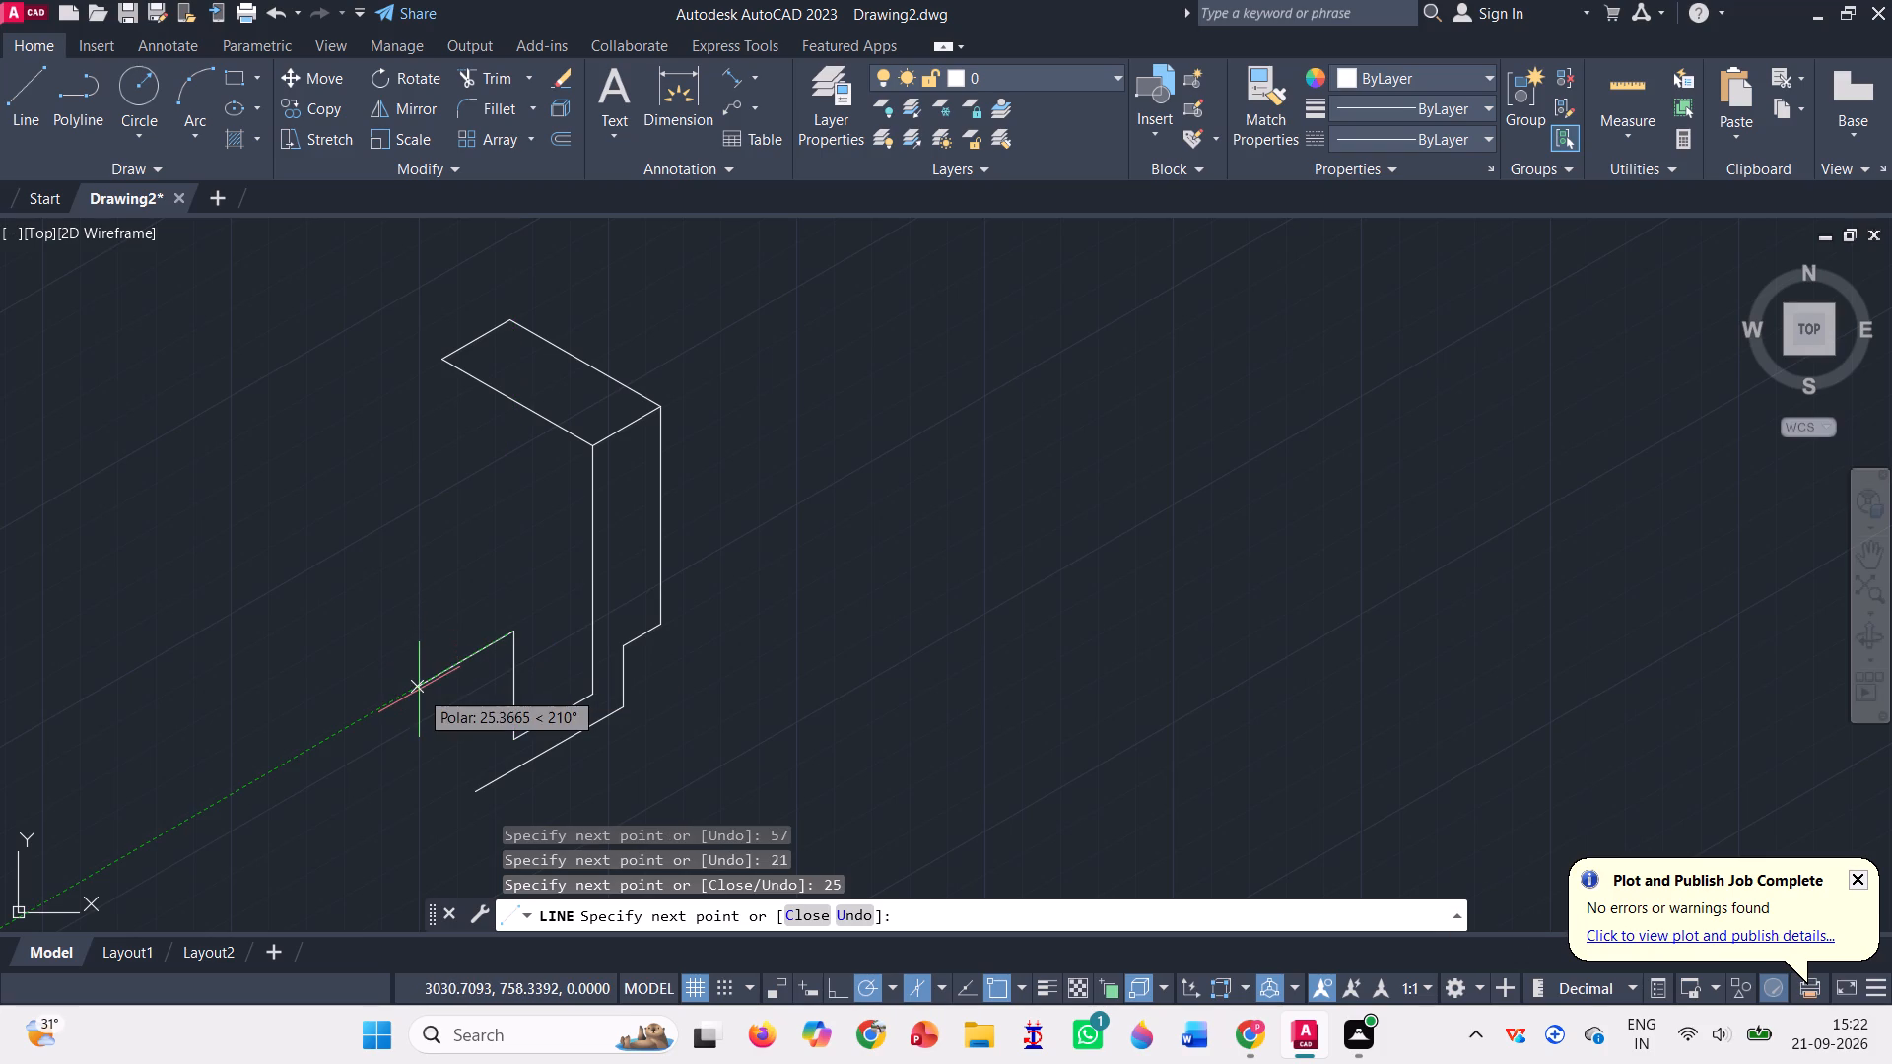
text(10)
key(Return)
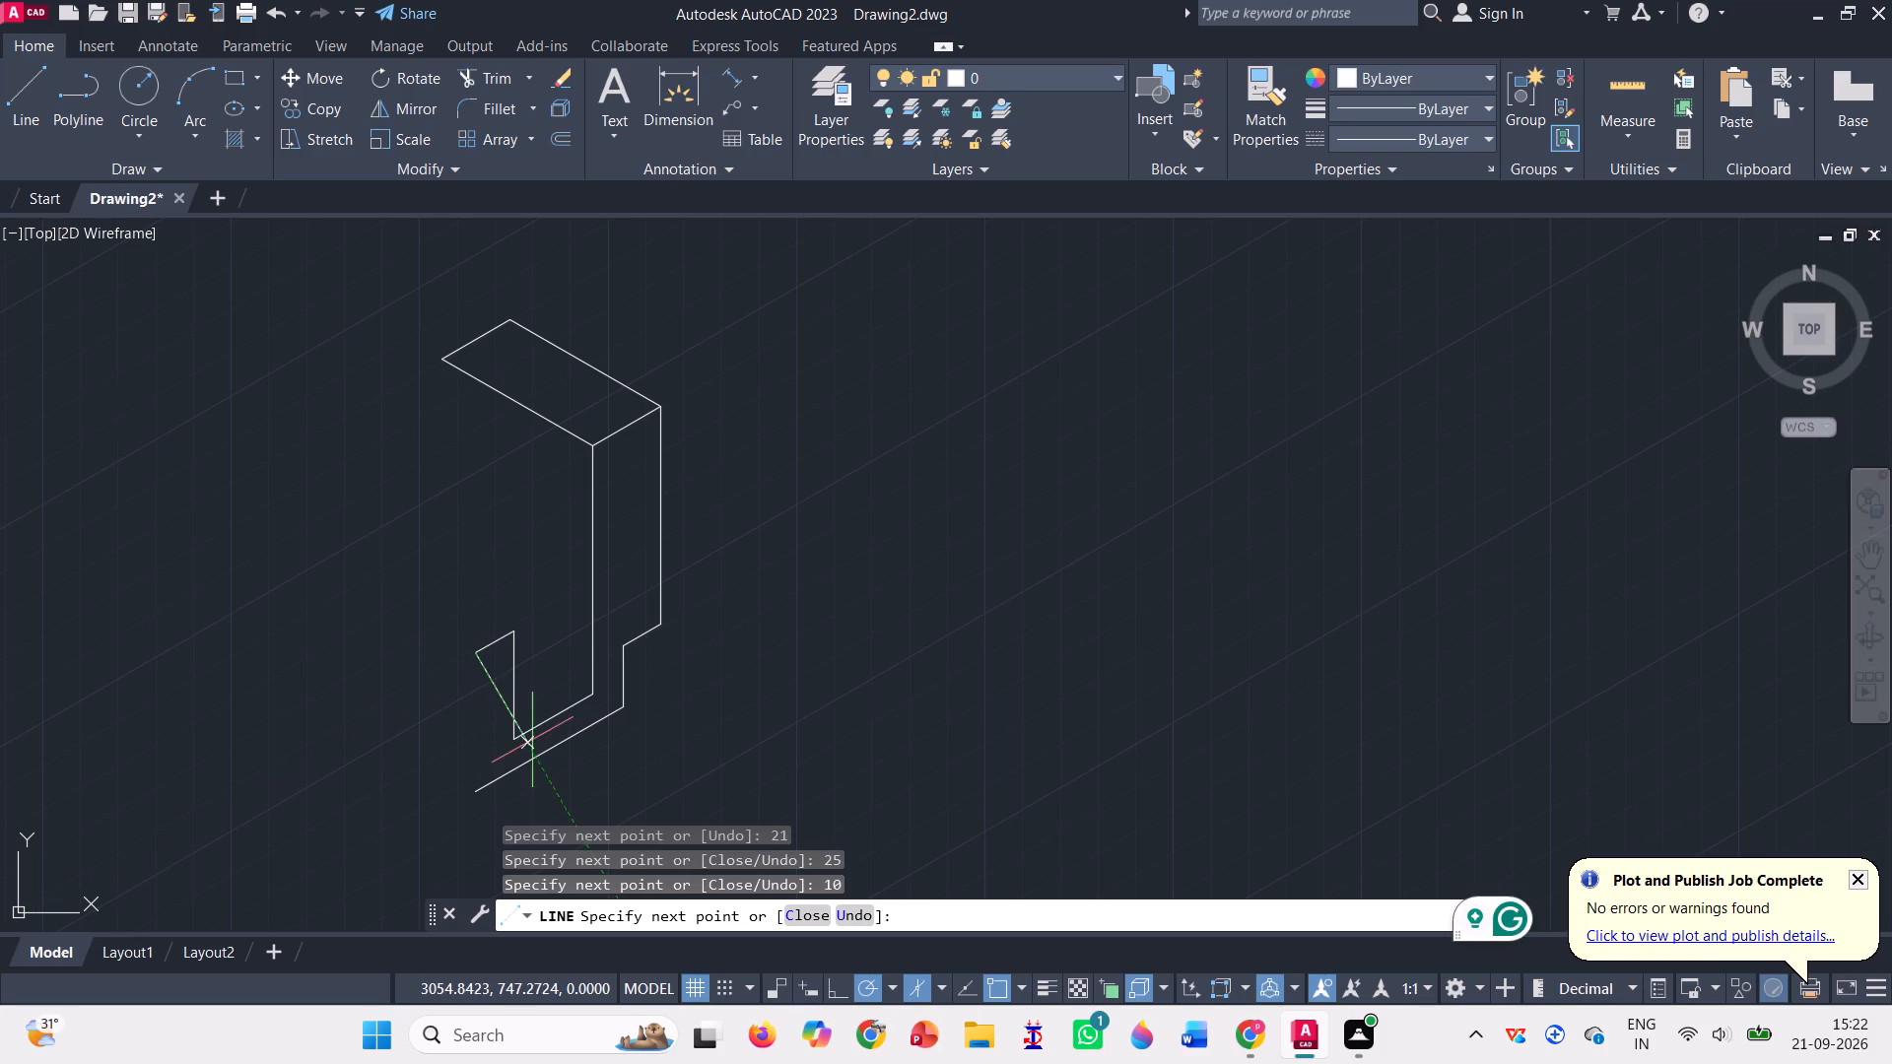
click(482, 799)
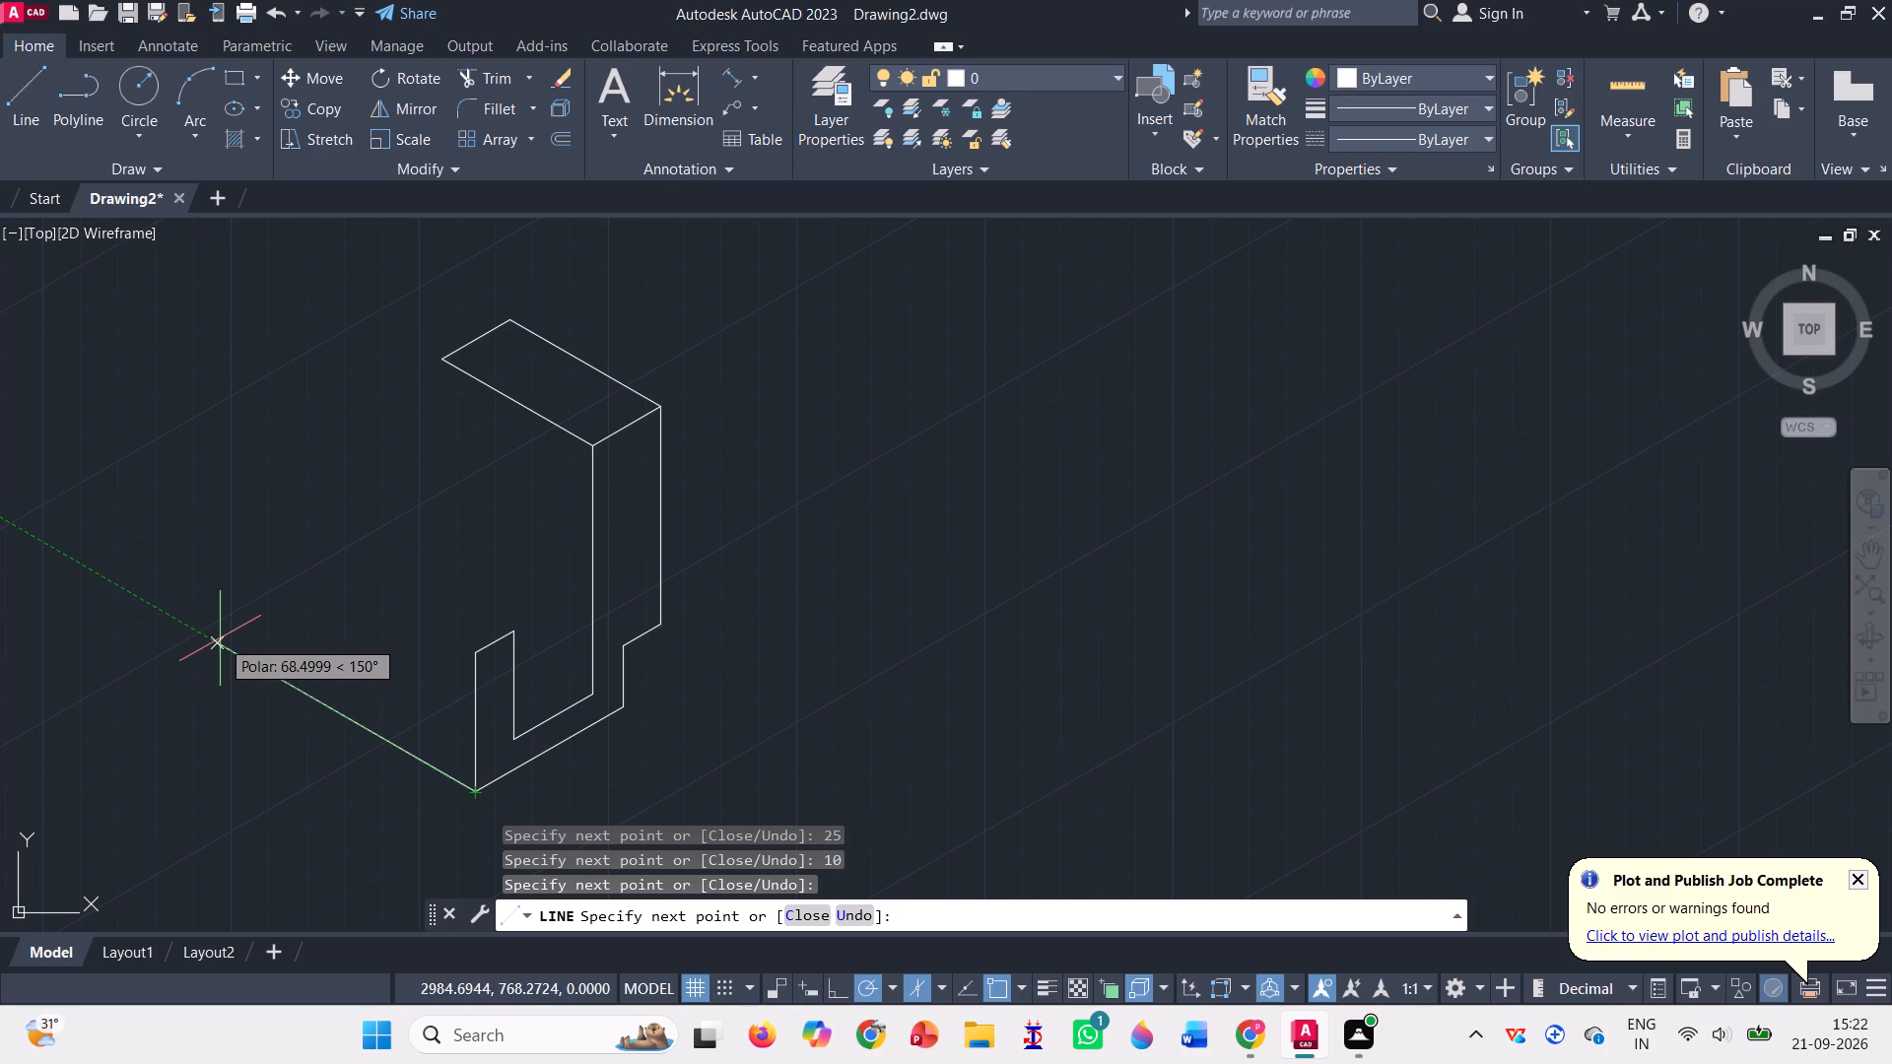
Draw the left face's bottom edge 40 long at 150° from the lowest corner, and its far vertical edge 25 up.
text(40)
key(Return)
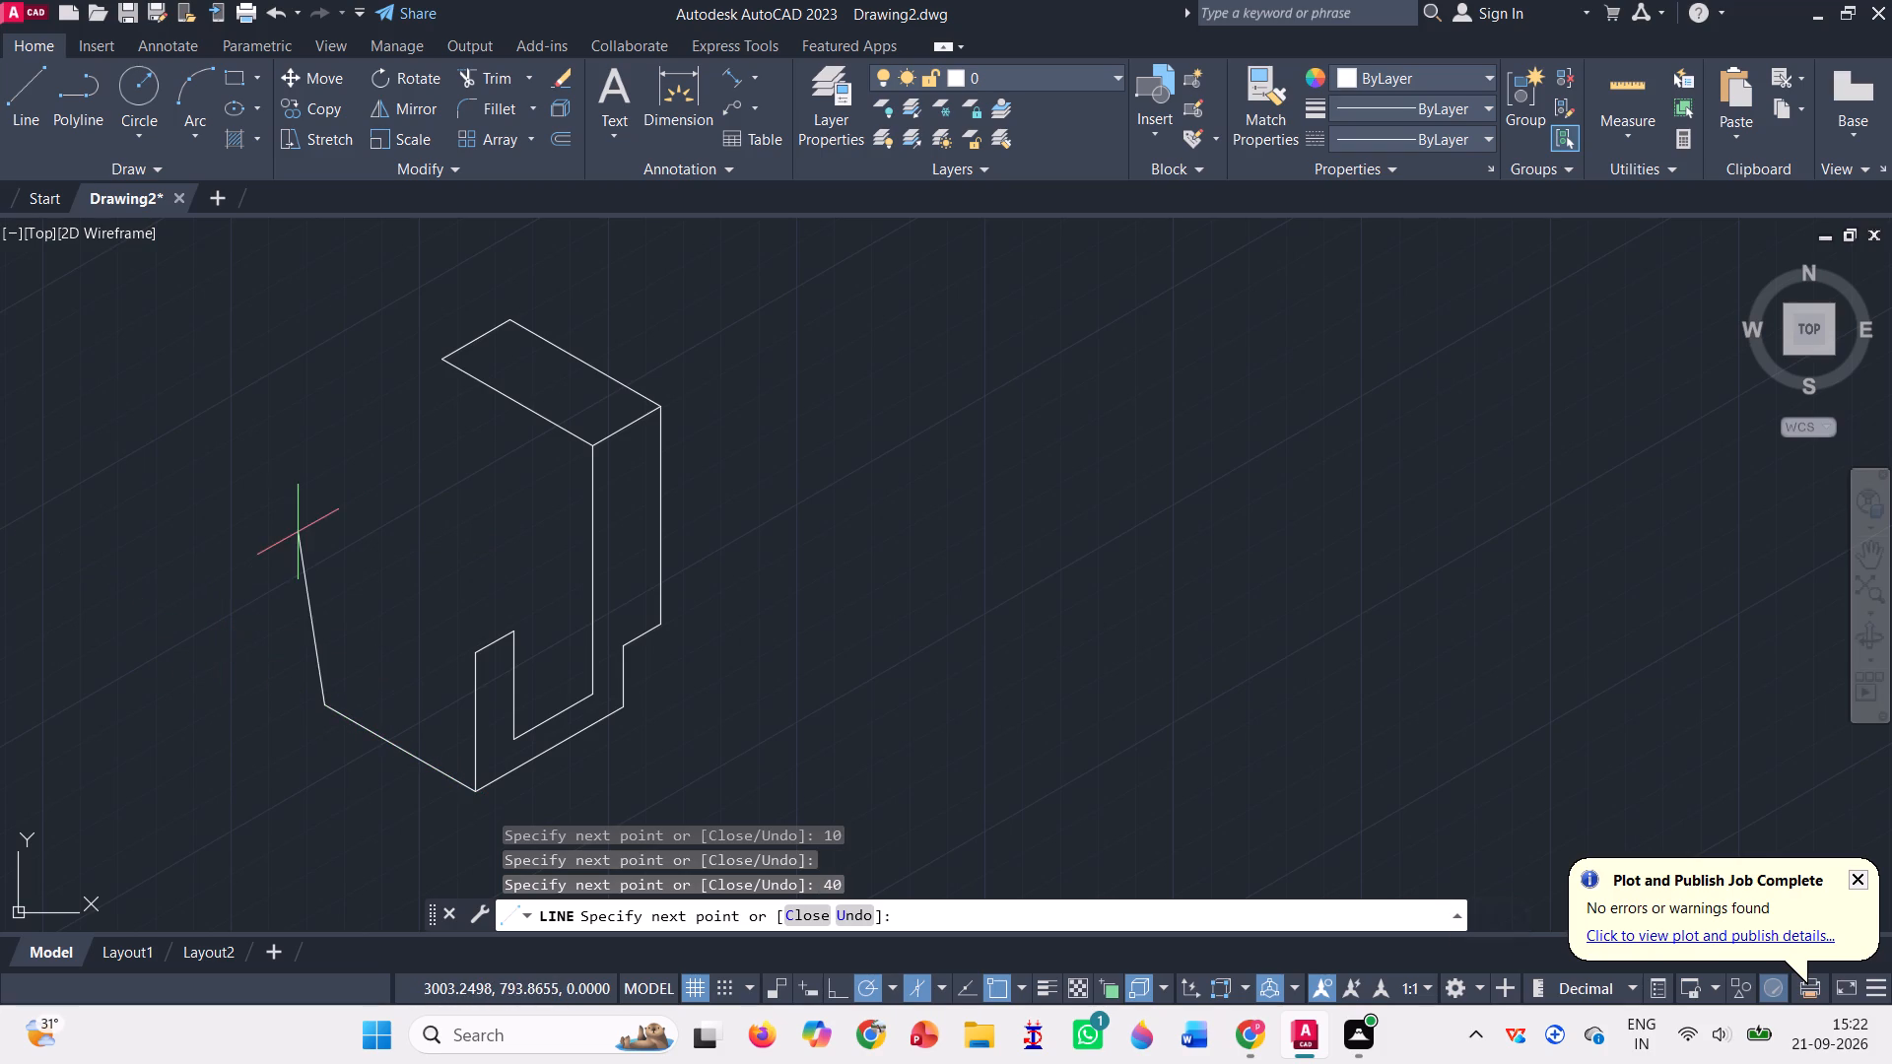
text(25)
key(Return)
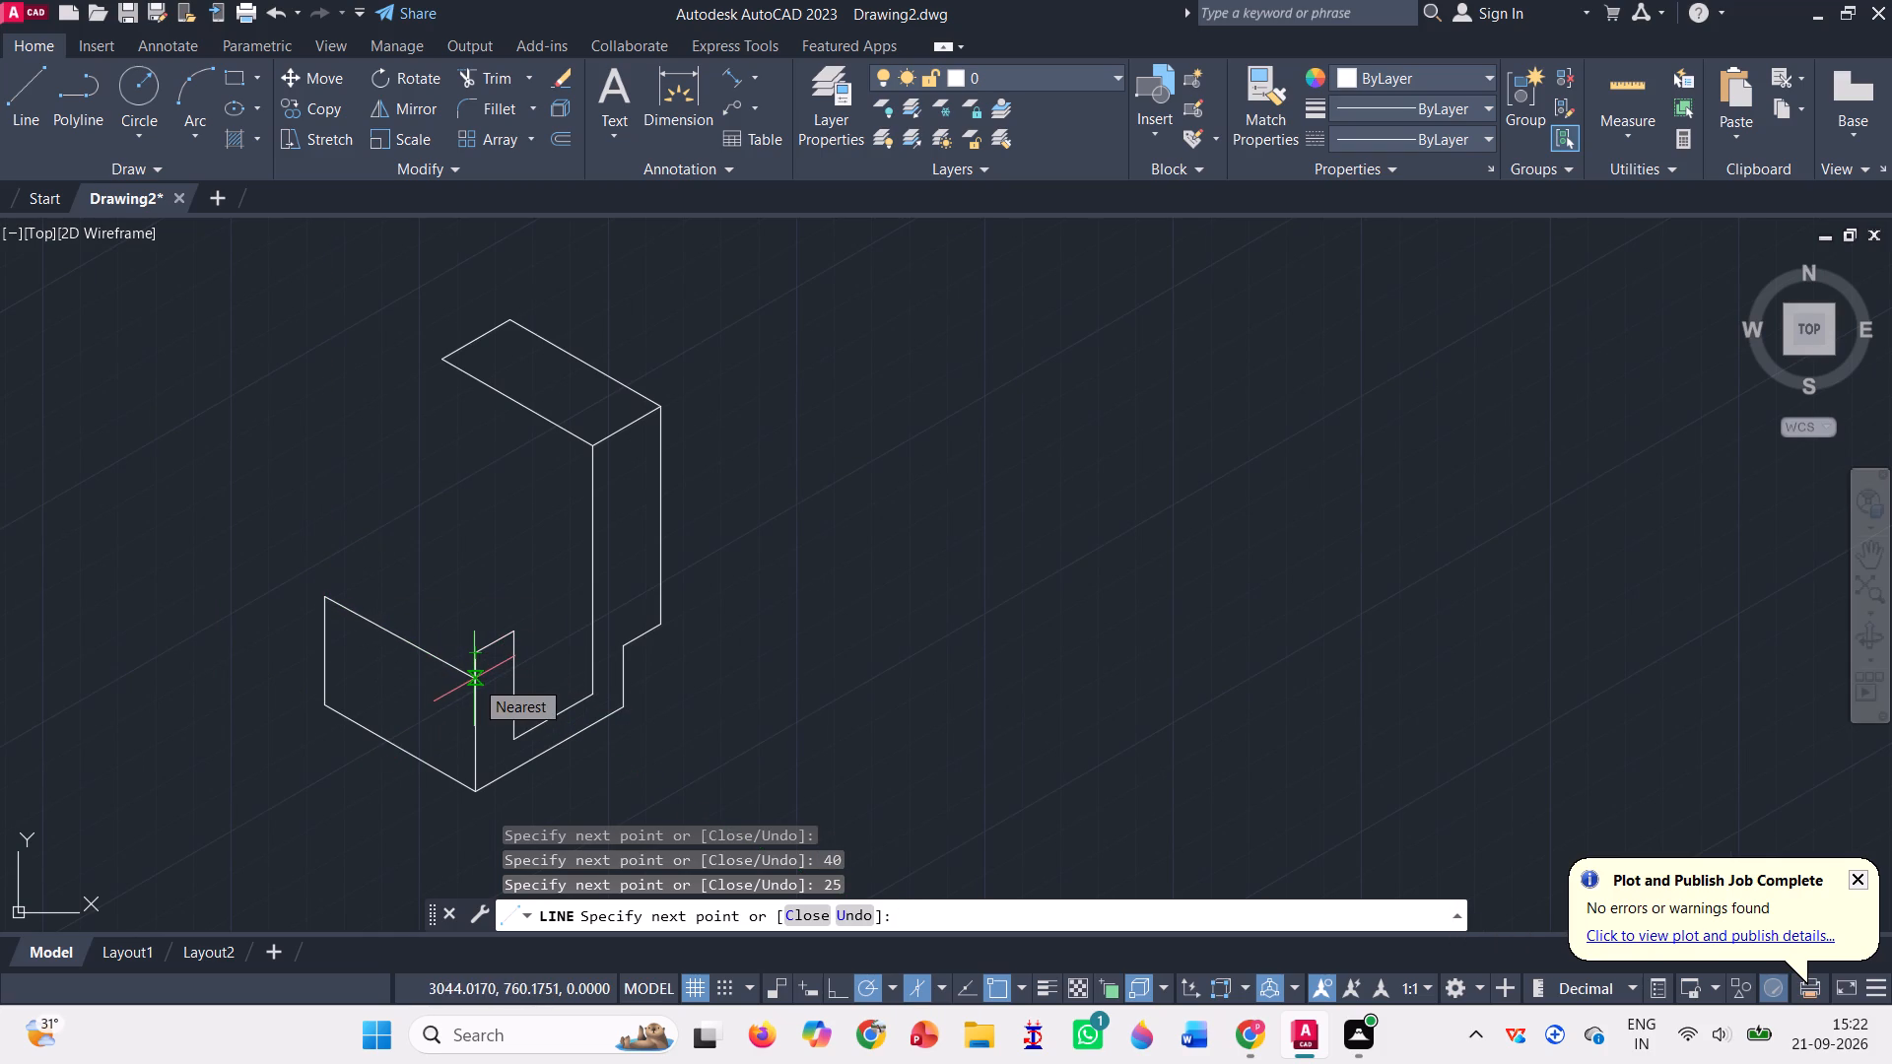
key(Escape)
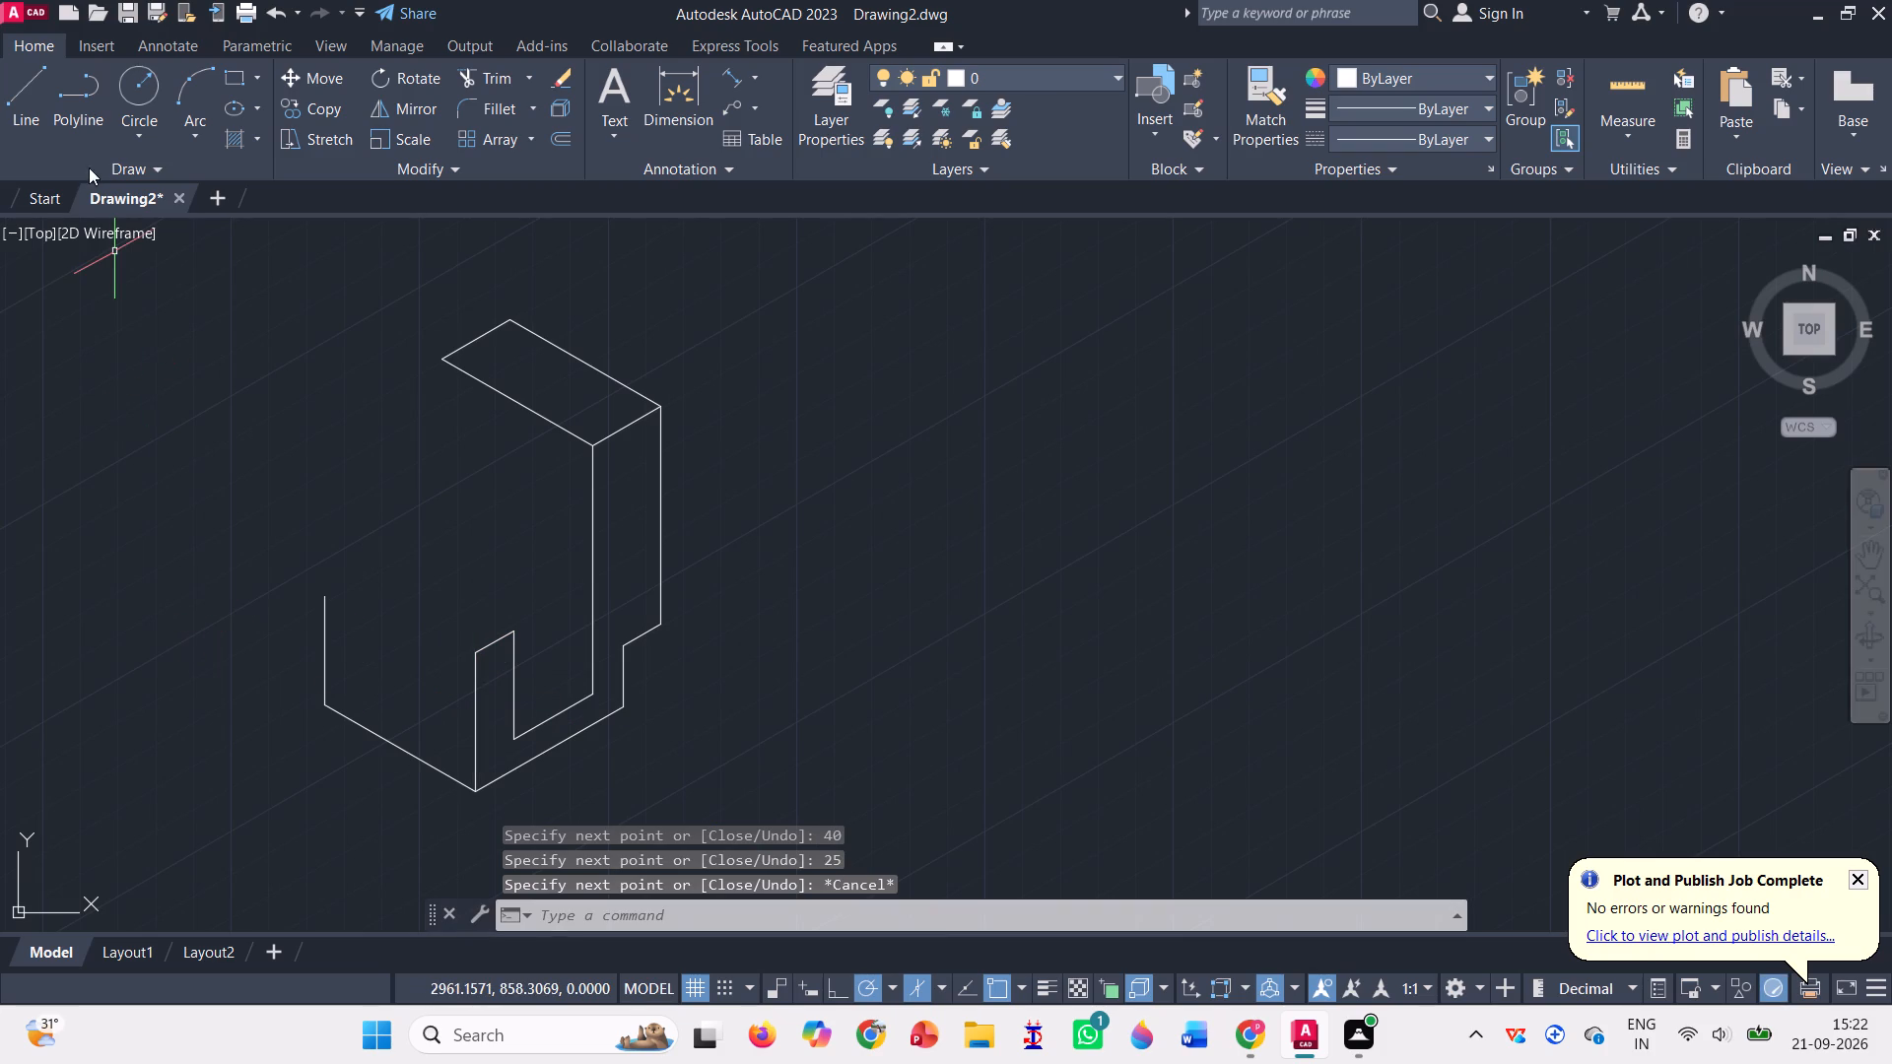
Draw the left face's near vertical edge 25 up from the lowest corner, and its top edge back to the far vertical edge's upper end.
click(11, 103)
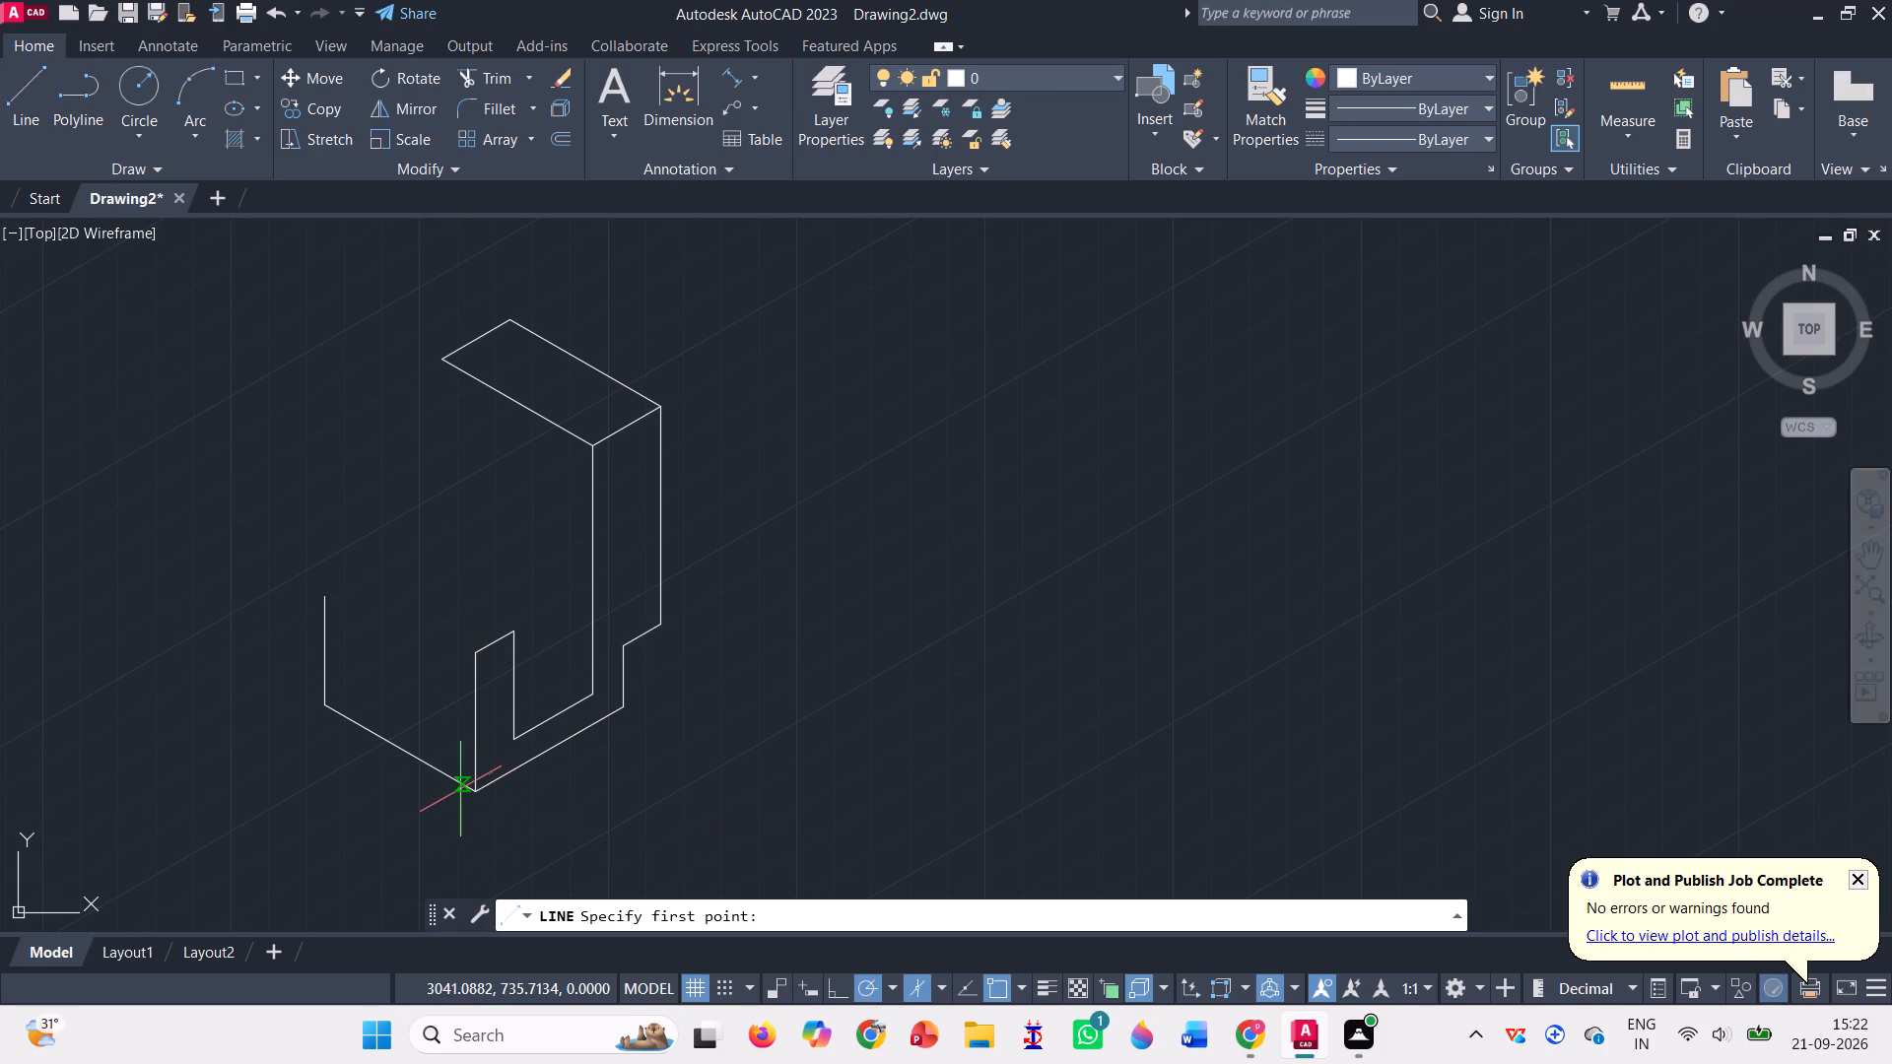
click(471, 789)
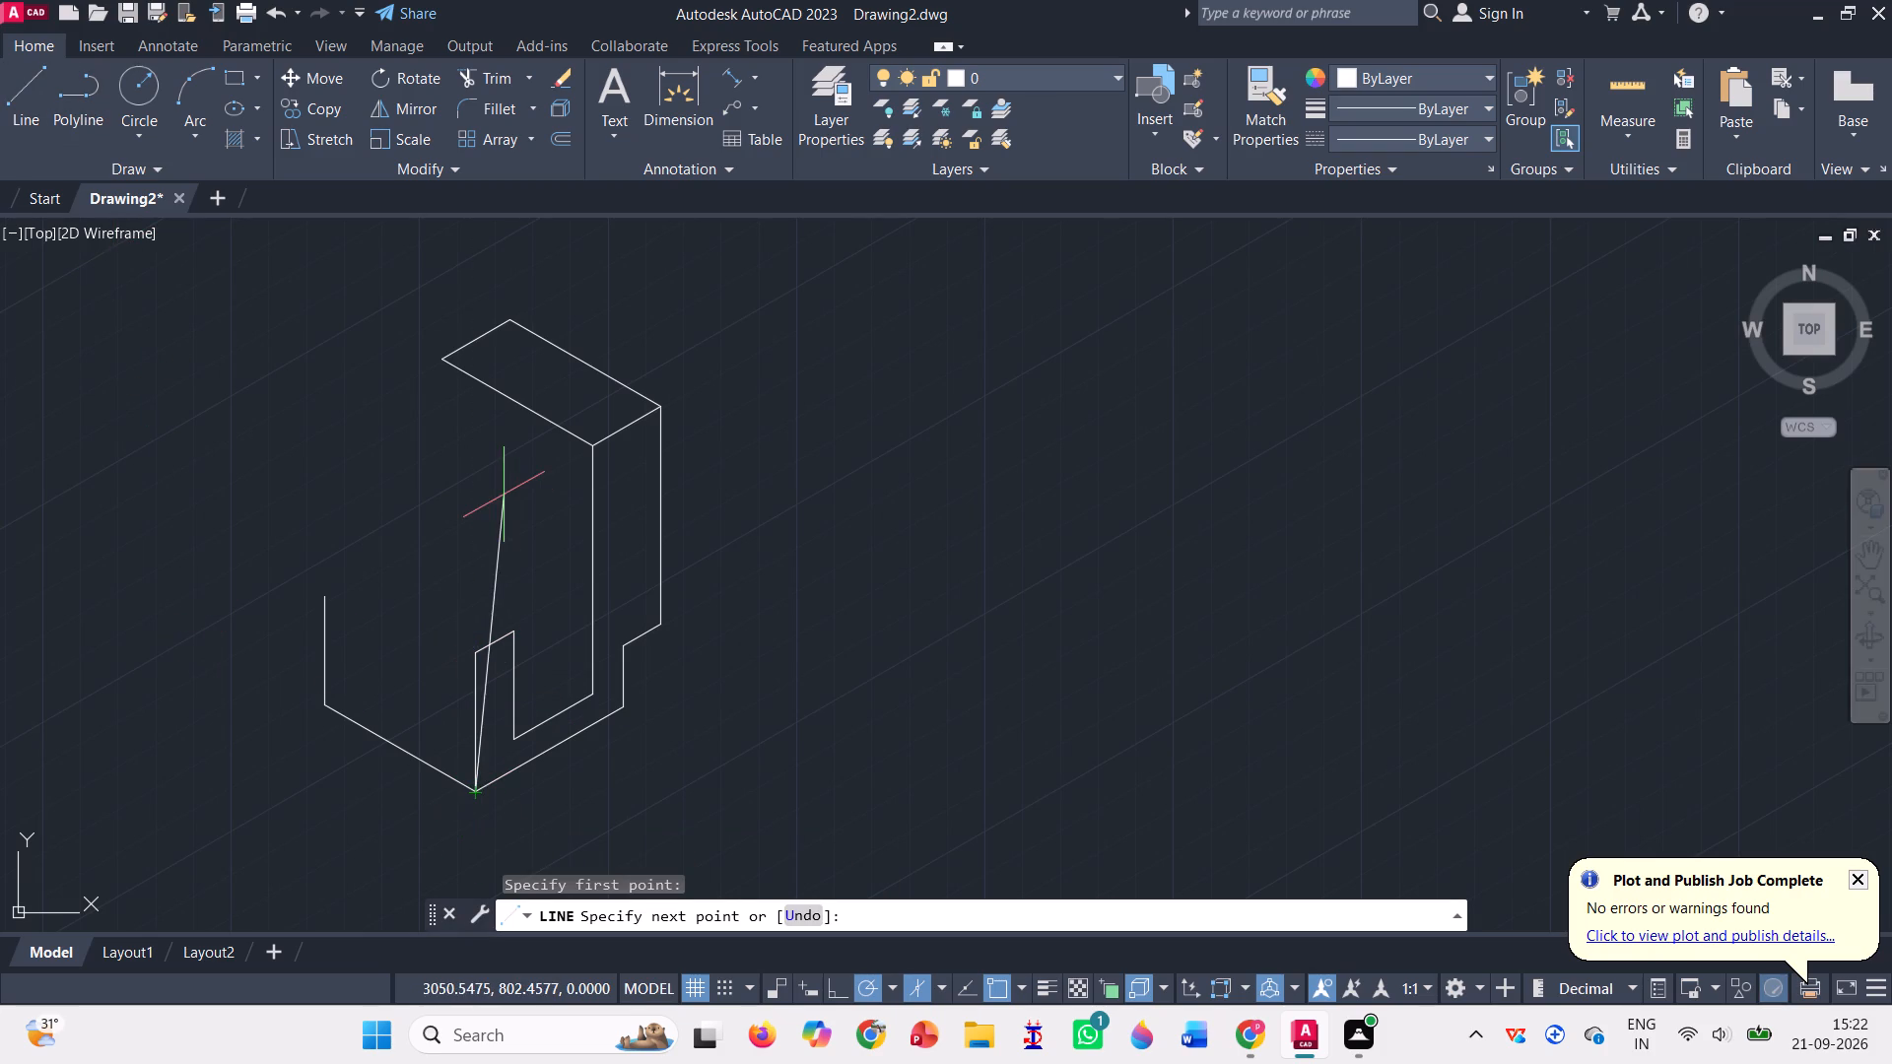
text(25)
key(Return)
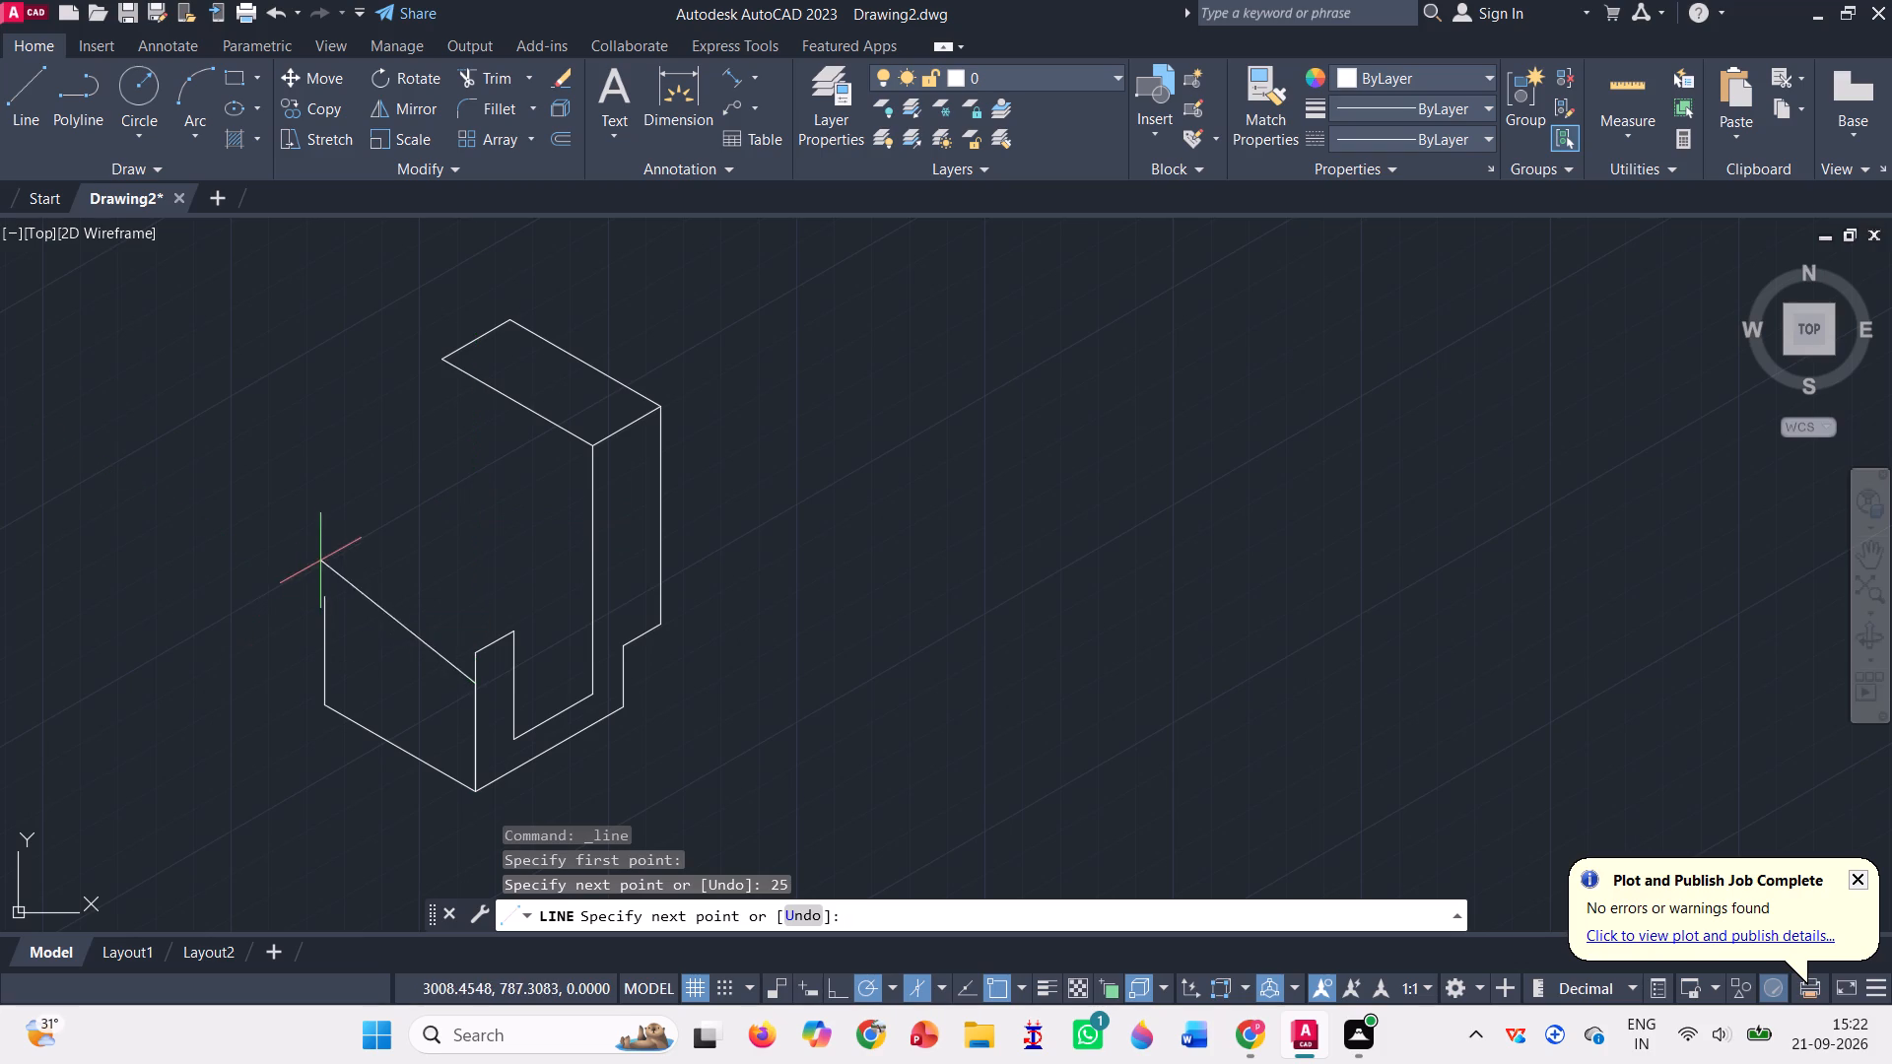
click(329, 596)
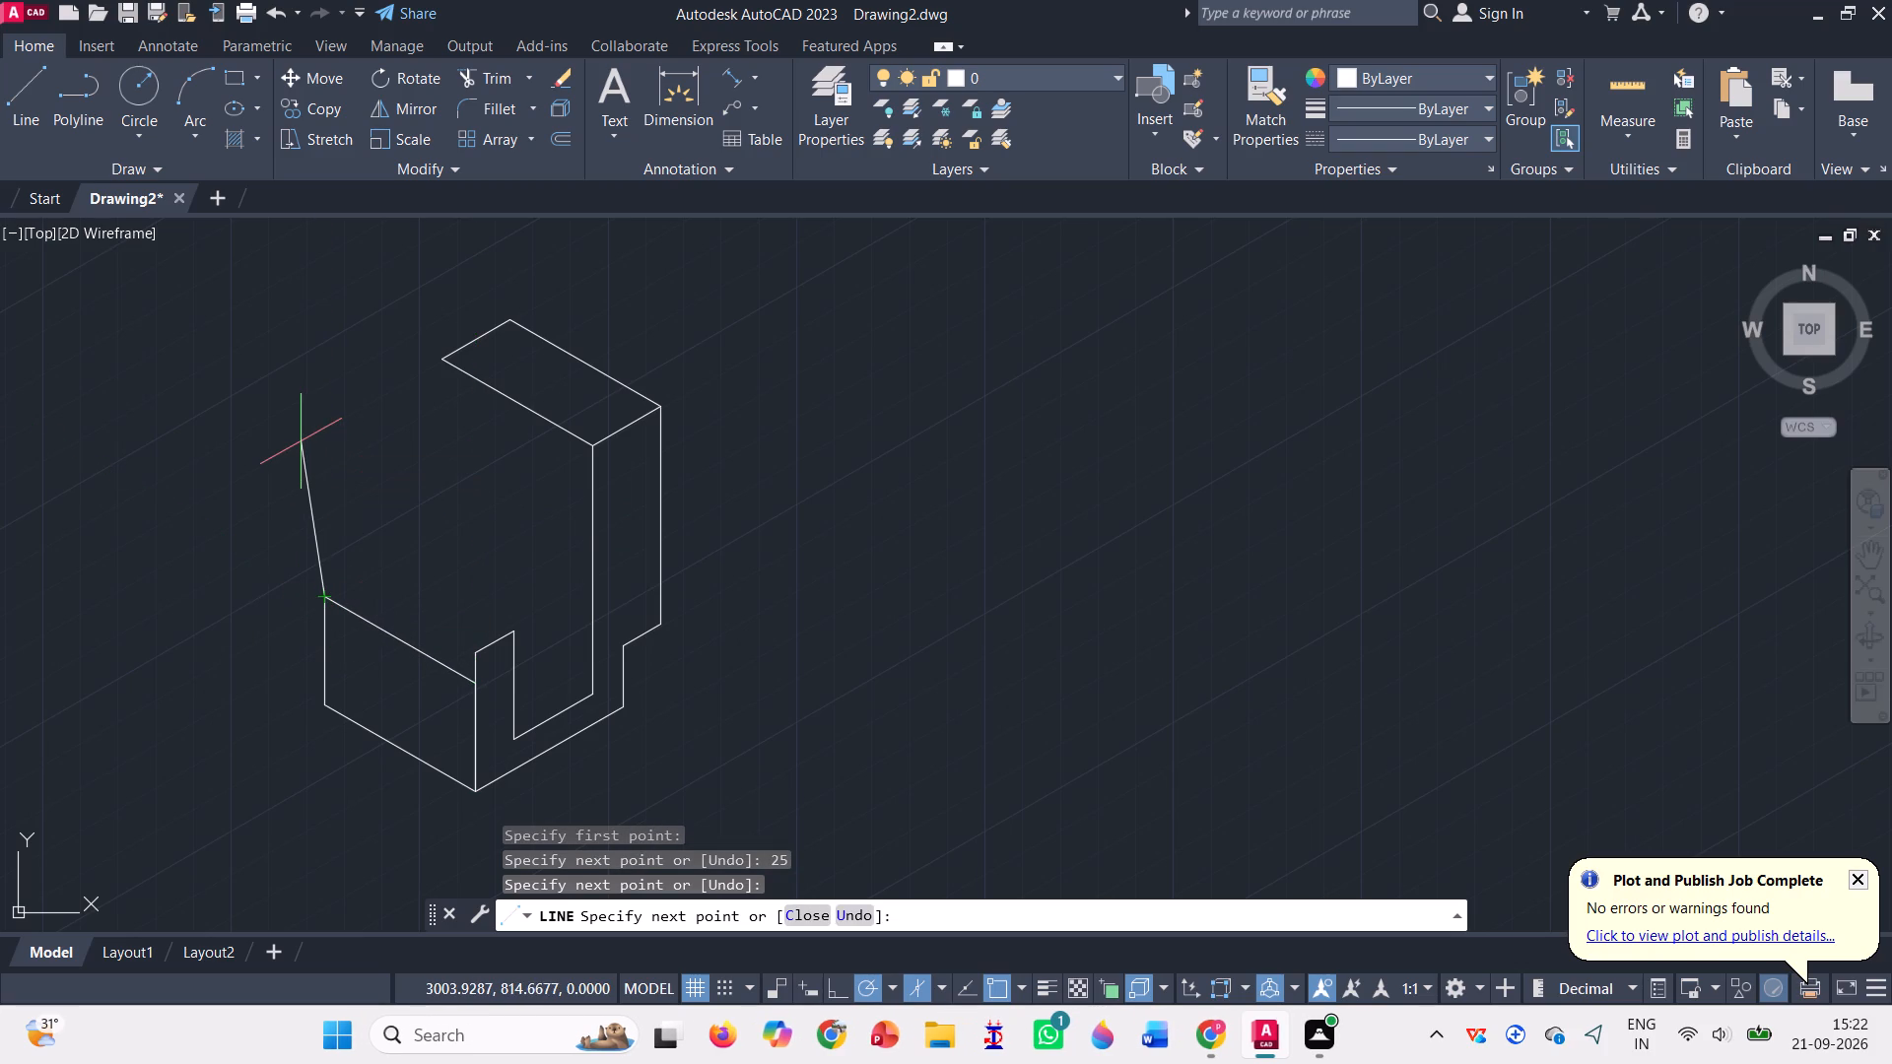
key(Escape)
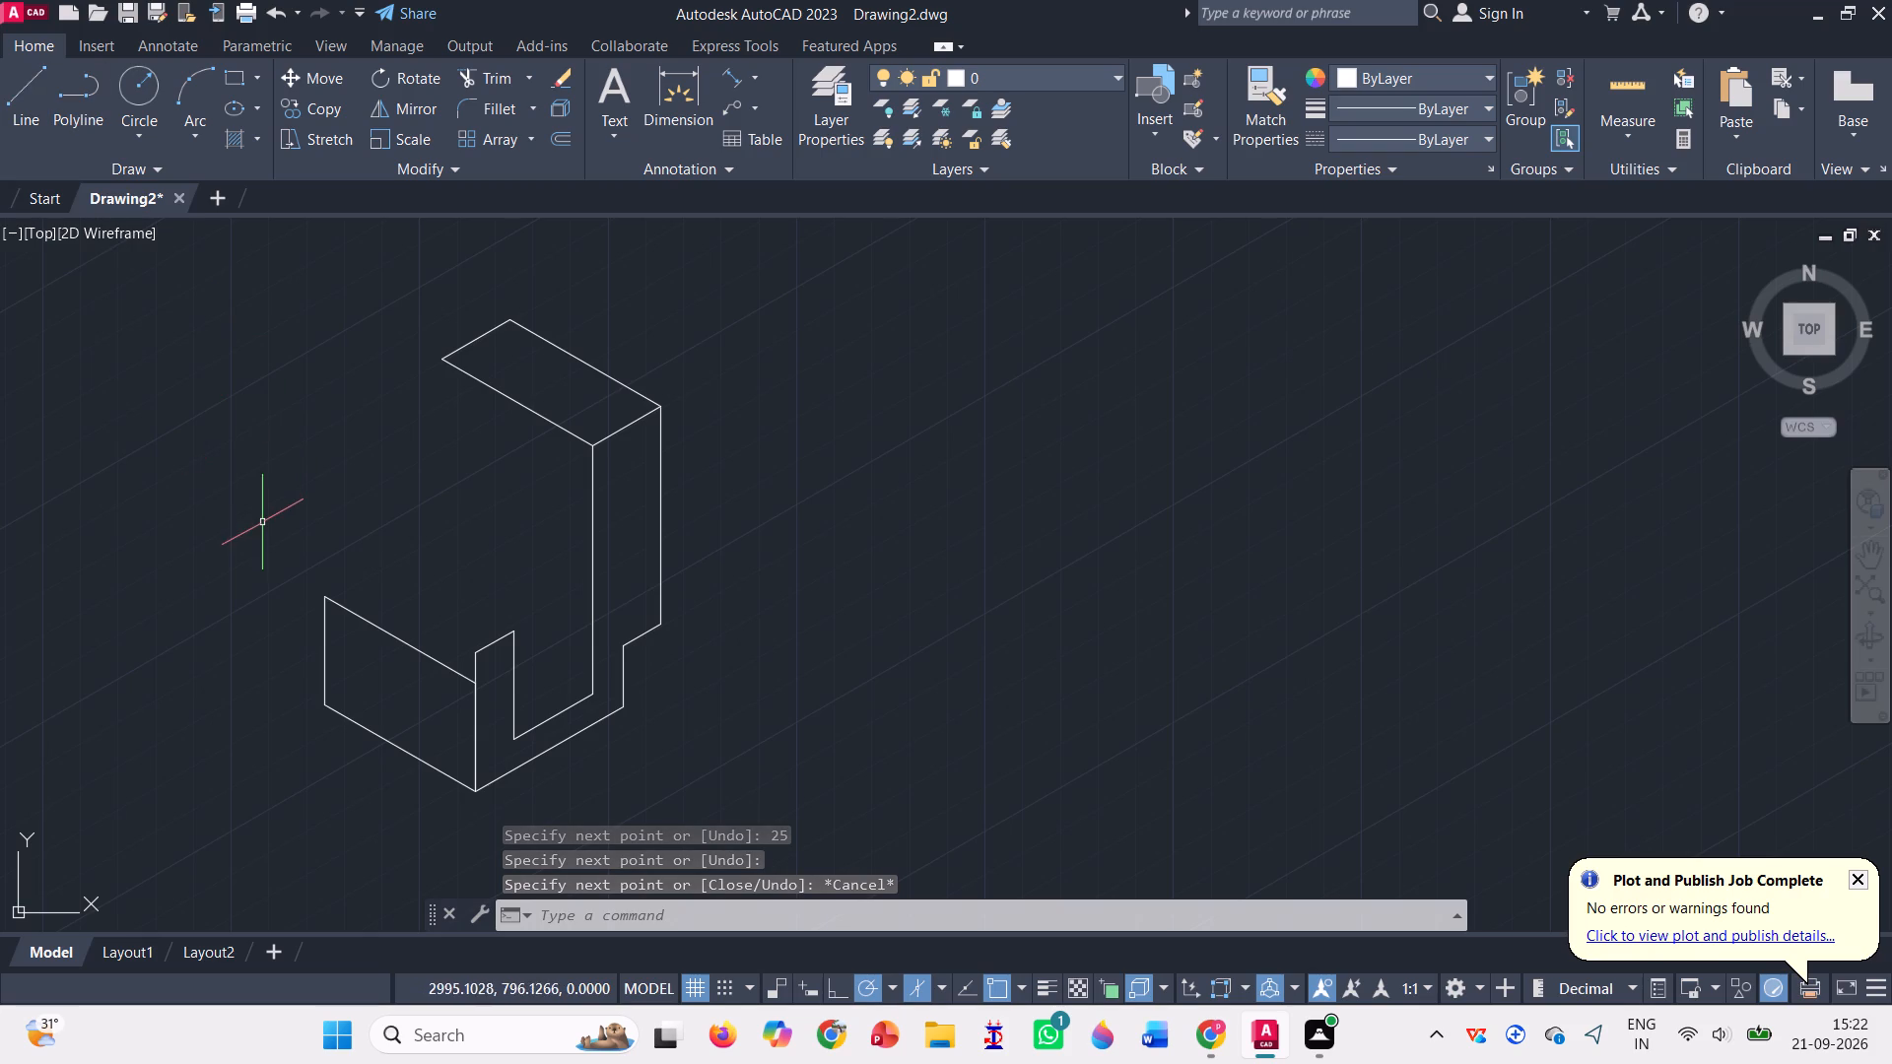
Draw a line about 11 long at 30° from the left face's upper near corner across the slot's front wall.
click(25, 100)
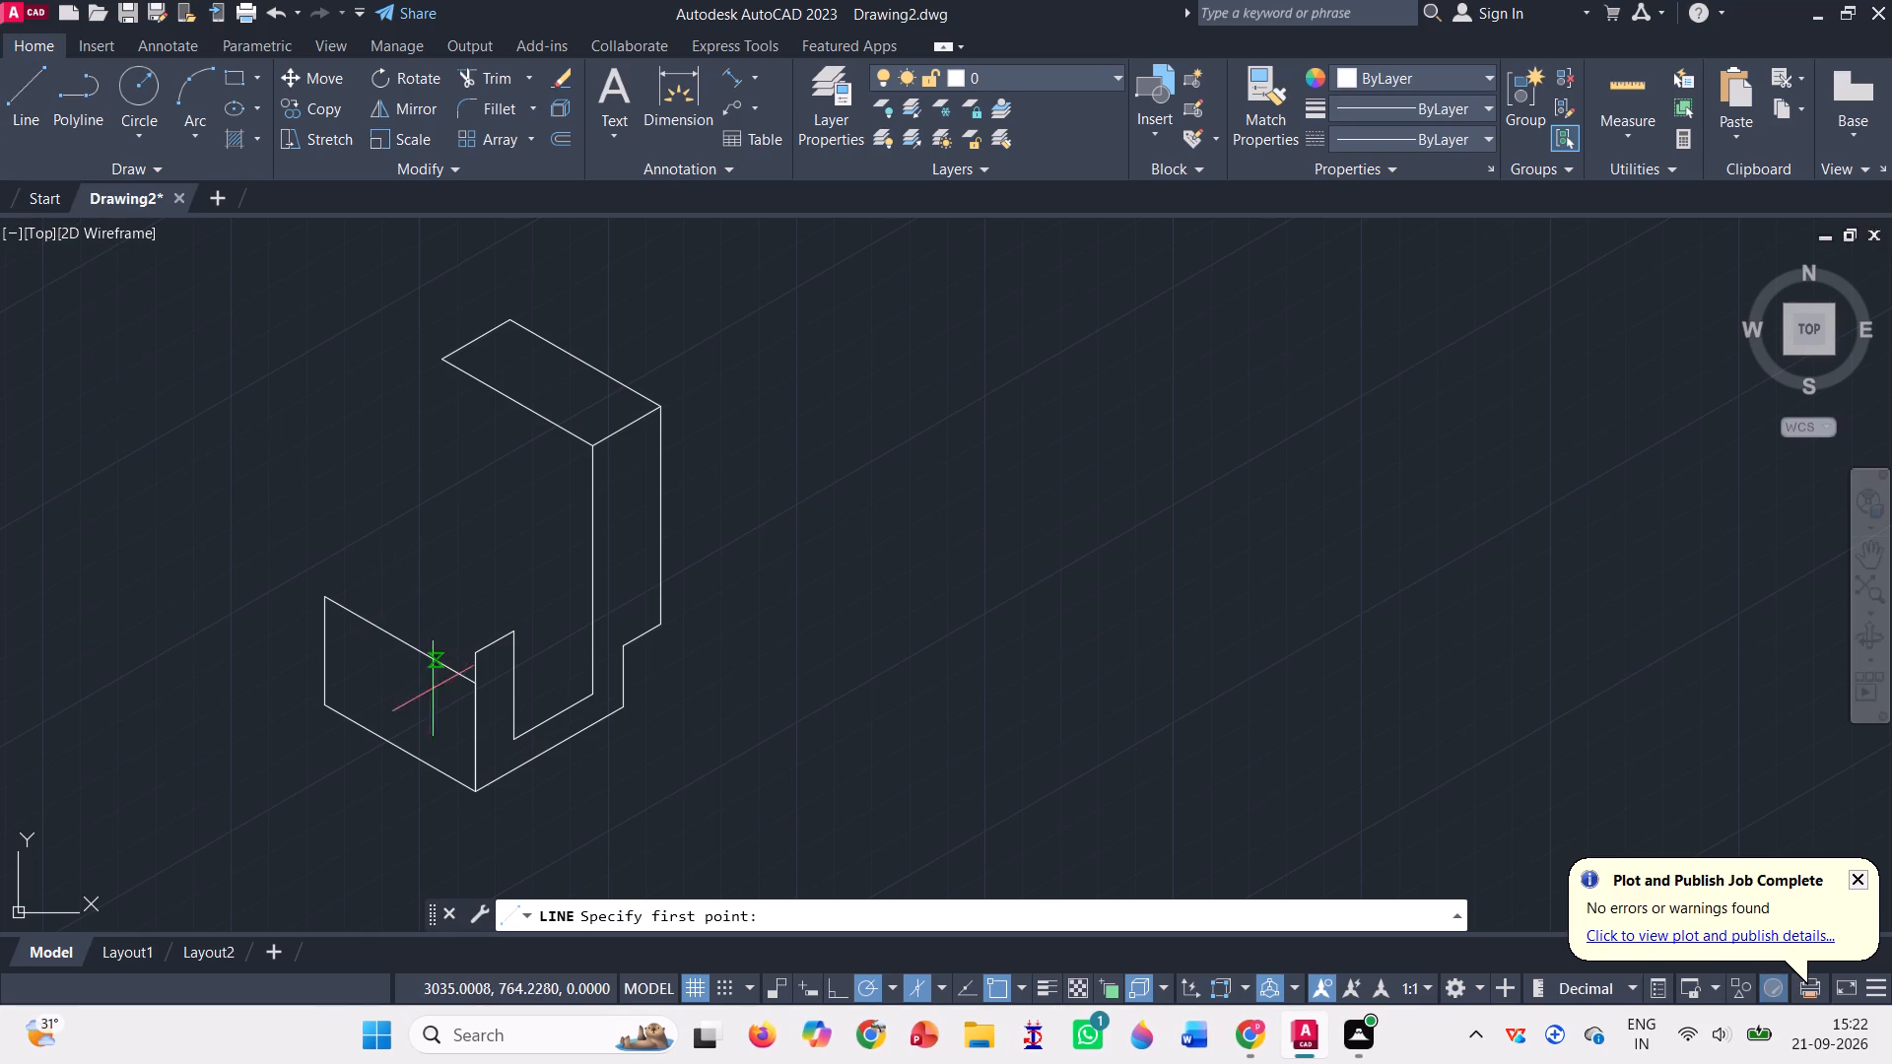
click(473, 691)
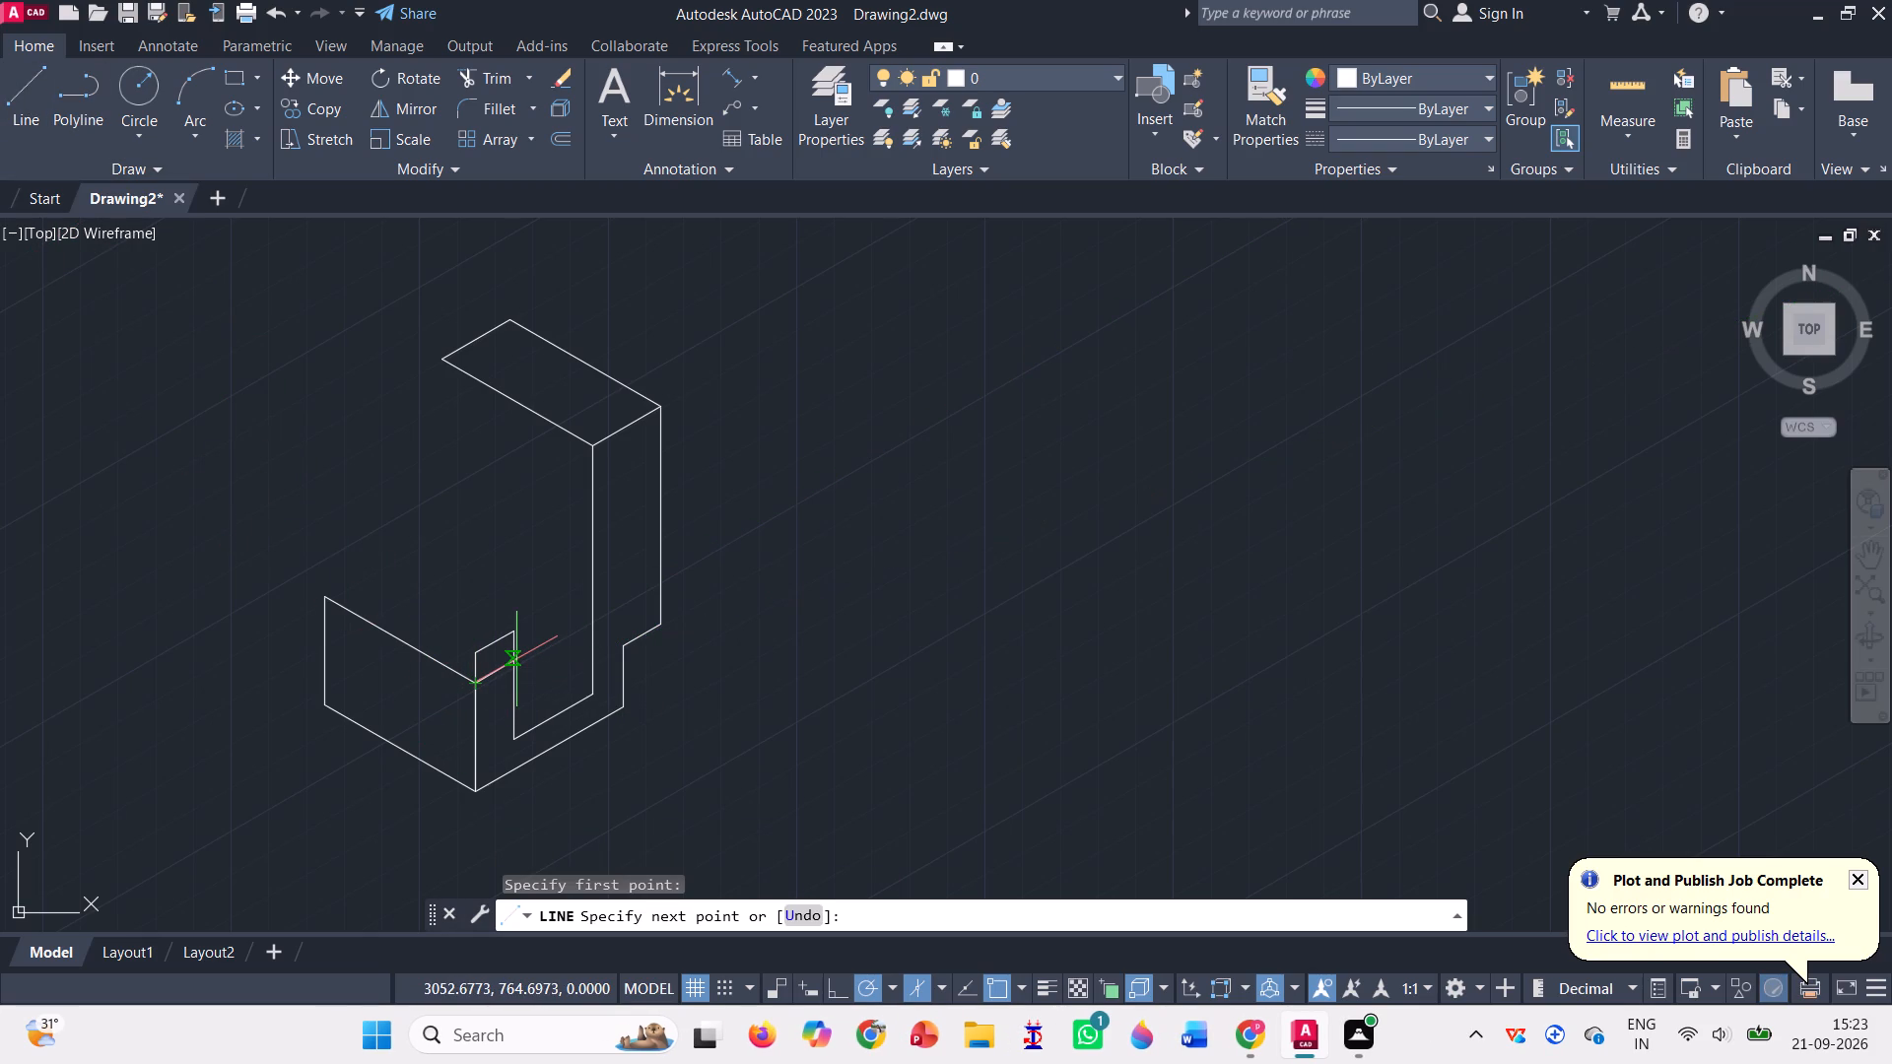
scroll(516, 659, up, 4)
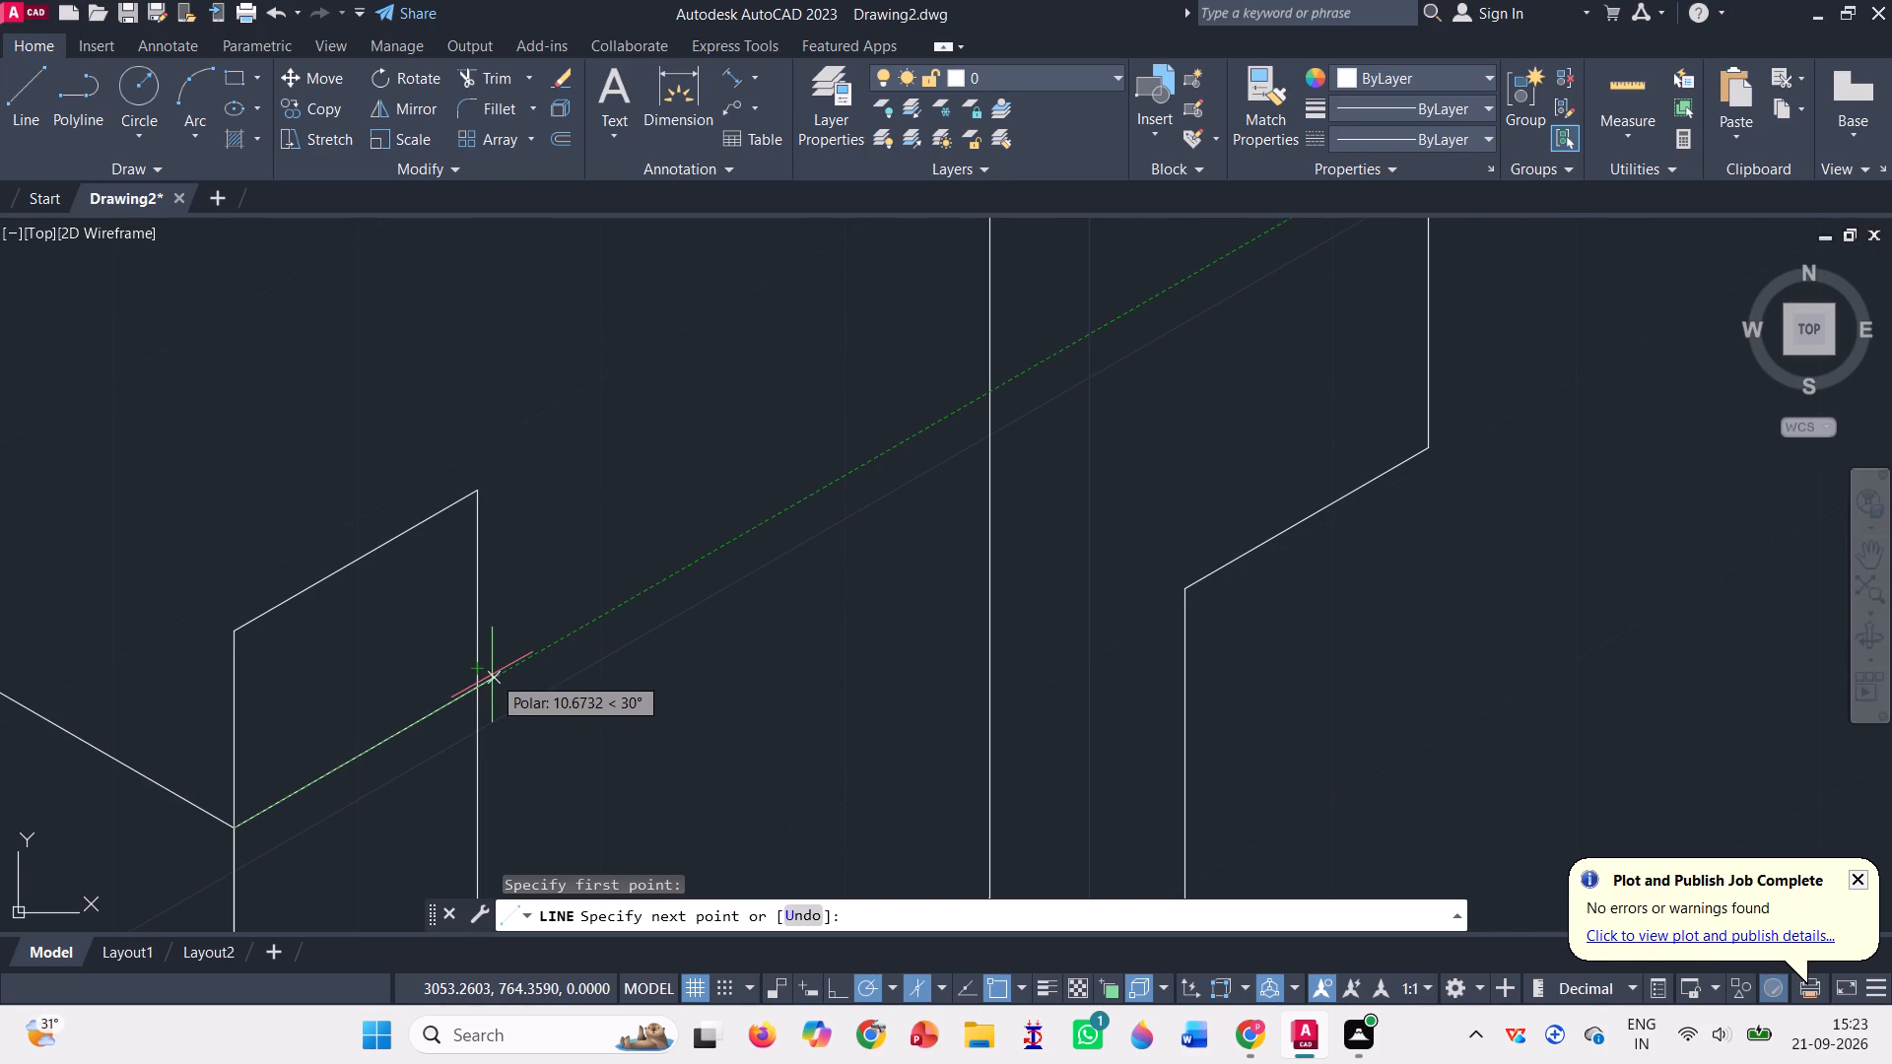
click(502, 679)
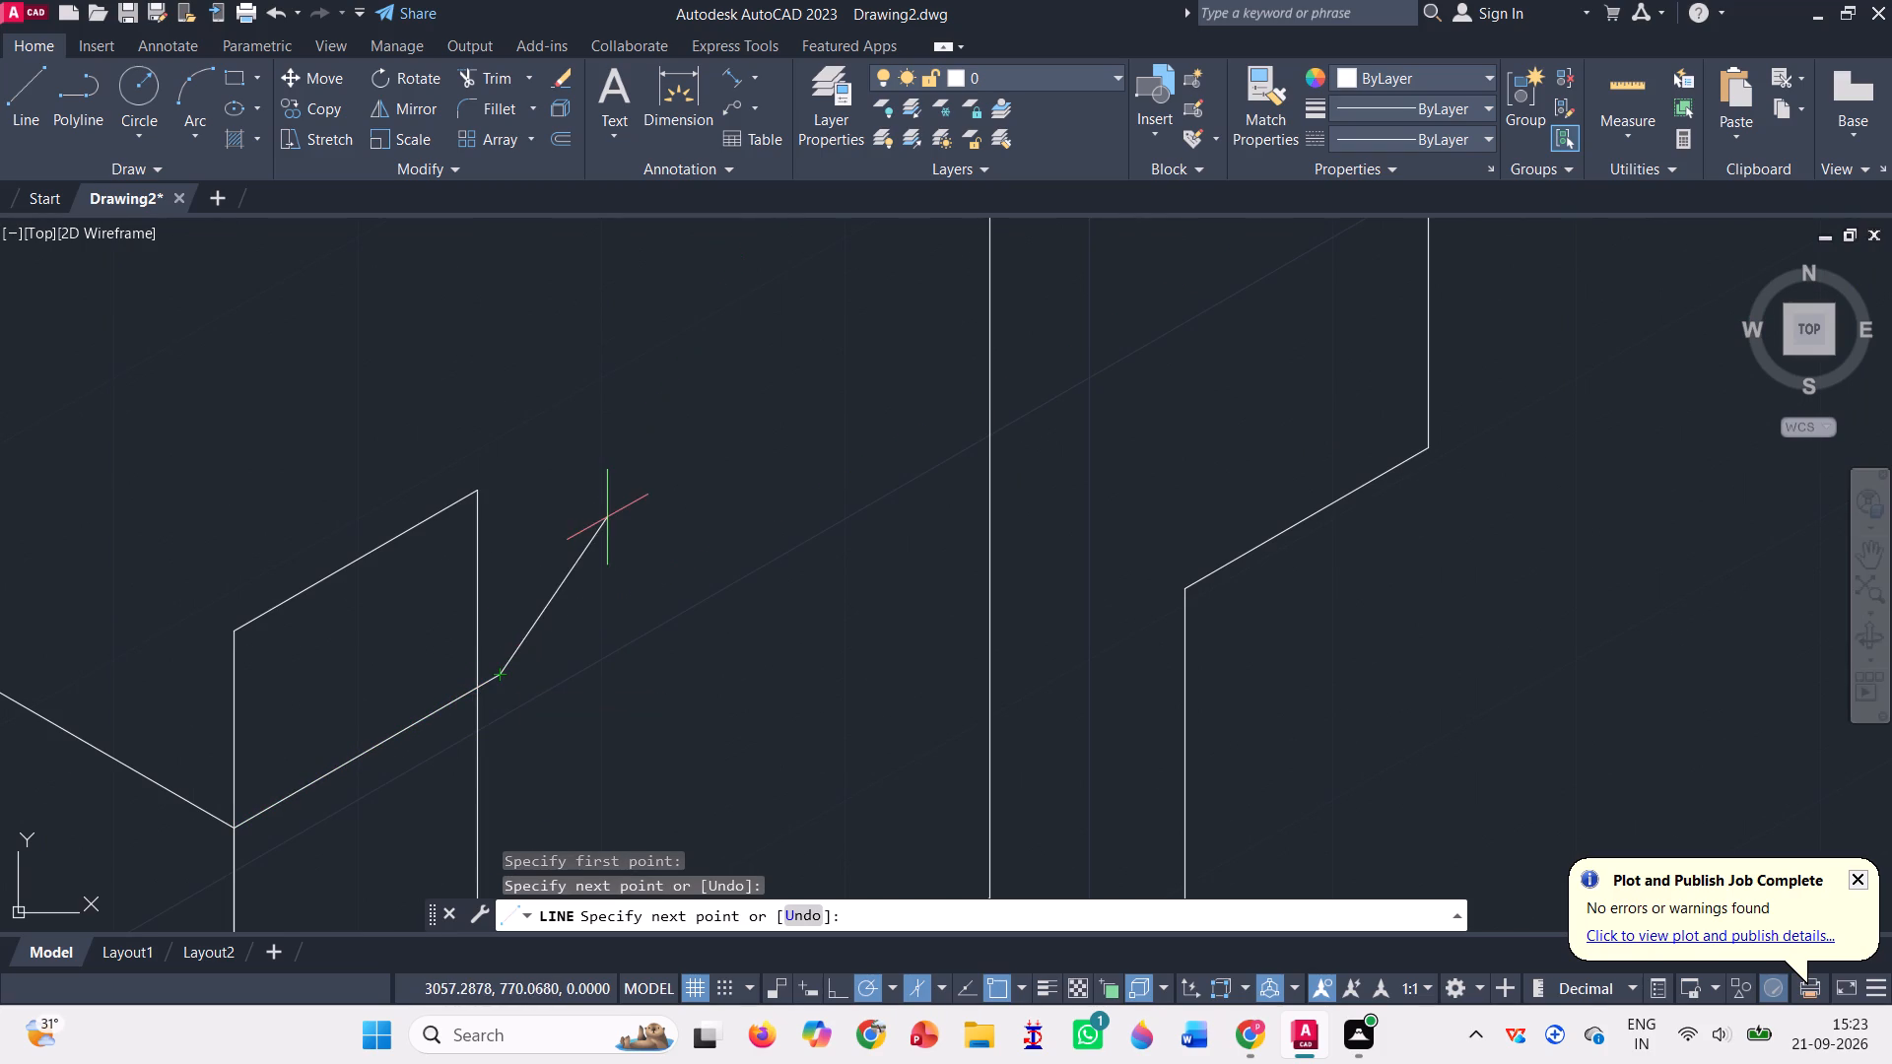
key(Escape)
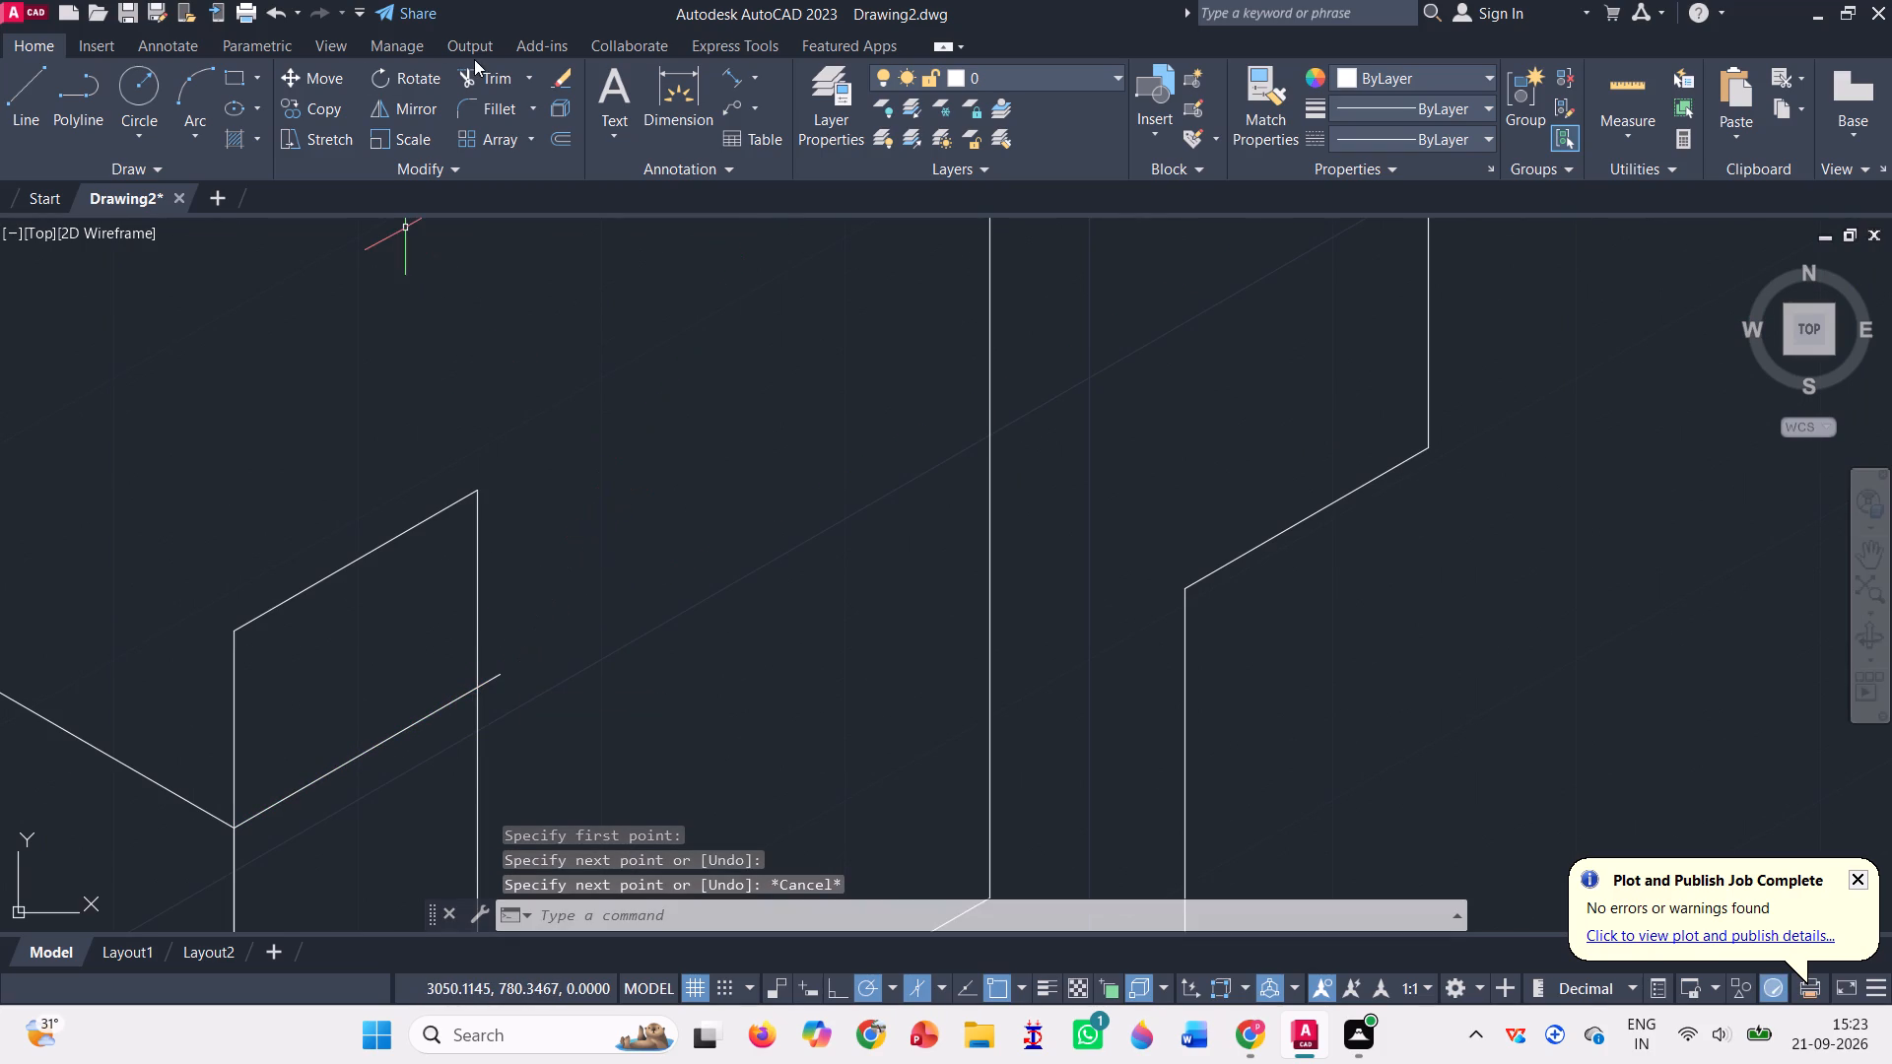
Trim the new line's overhang beyond the slot edge and remove the front wall's outline above that line.
click(474, 81)
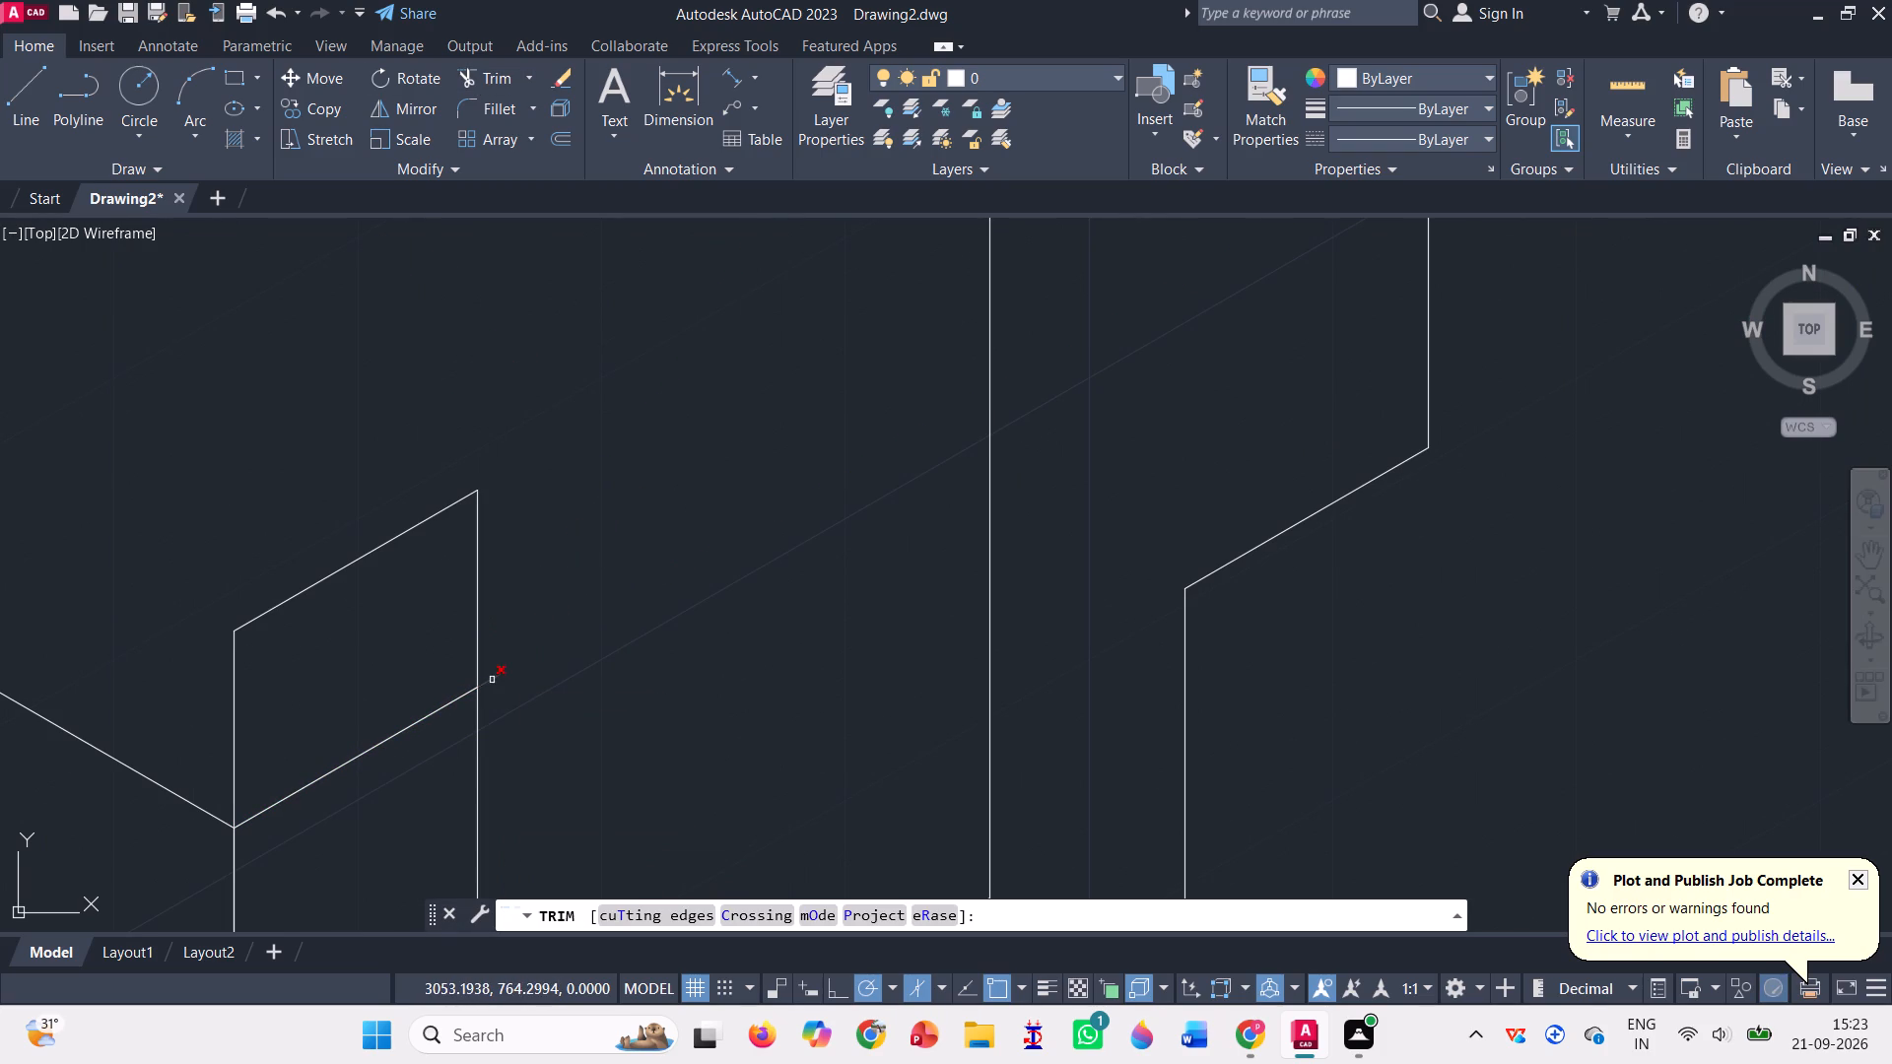
click(492, 680)
drag(509, 594, 235, 608)
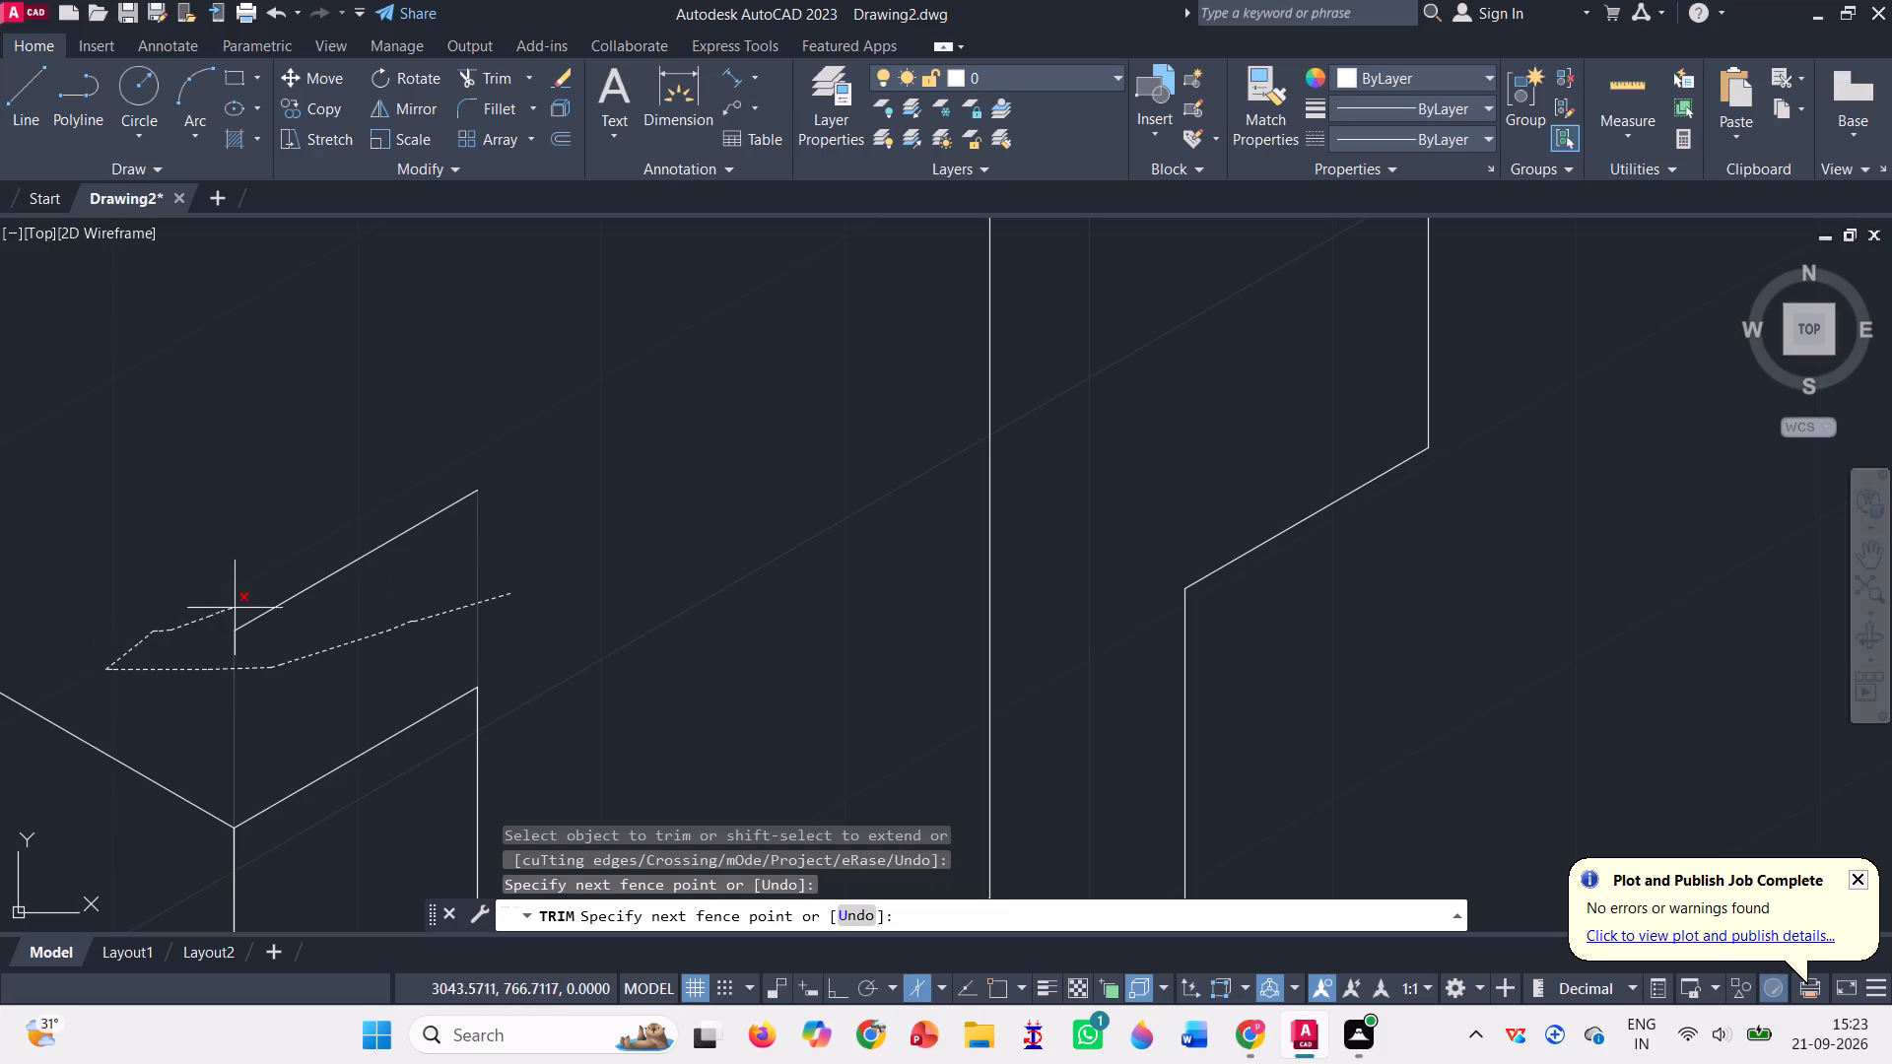
drag(235, 608, 383, 609)
From the top face's far left corner, draw a vertical edge 54 down, followed by a line about 62 long at 210°.
scroll(399, 496, down, 3)
scroll(399, 496, up, 1)
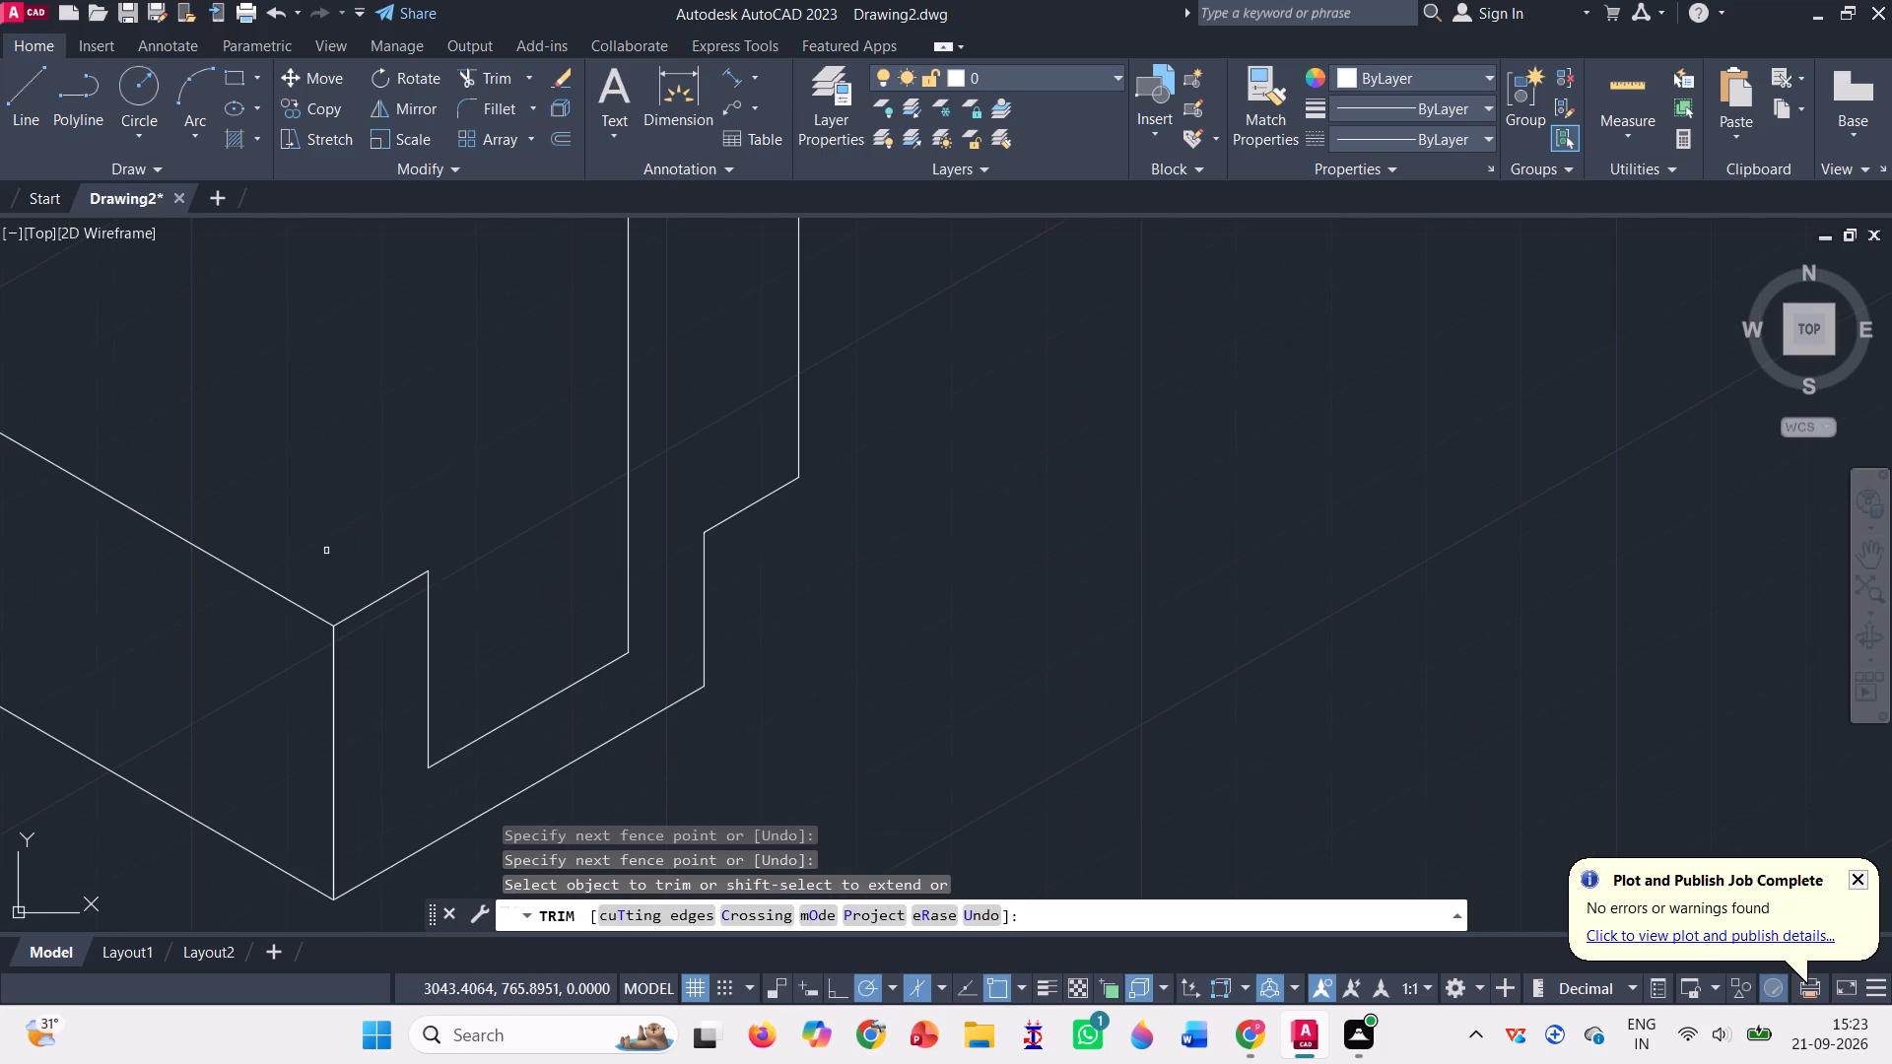
scroll(345, 545, down, 1)
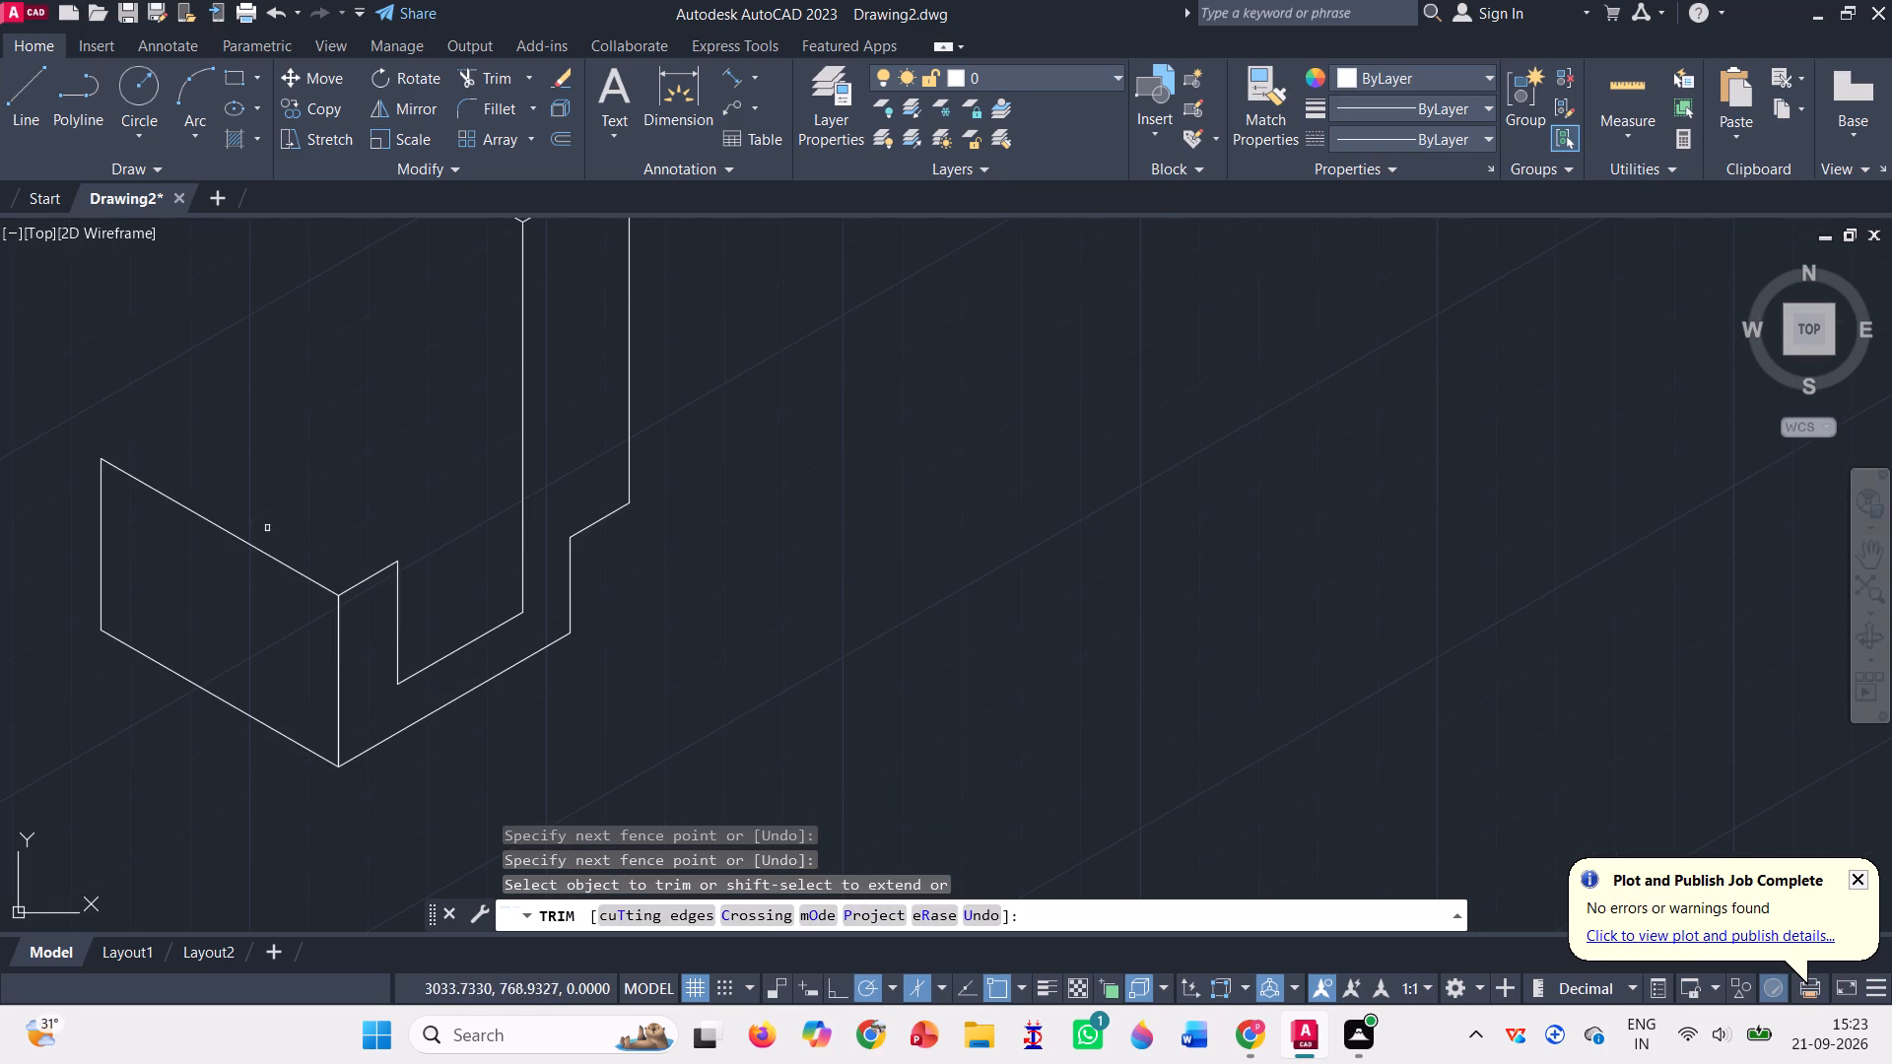
click(34, 79)
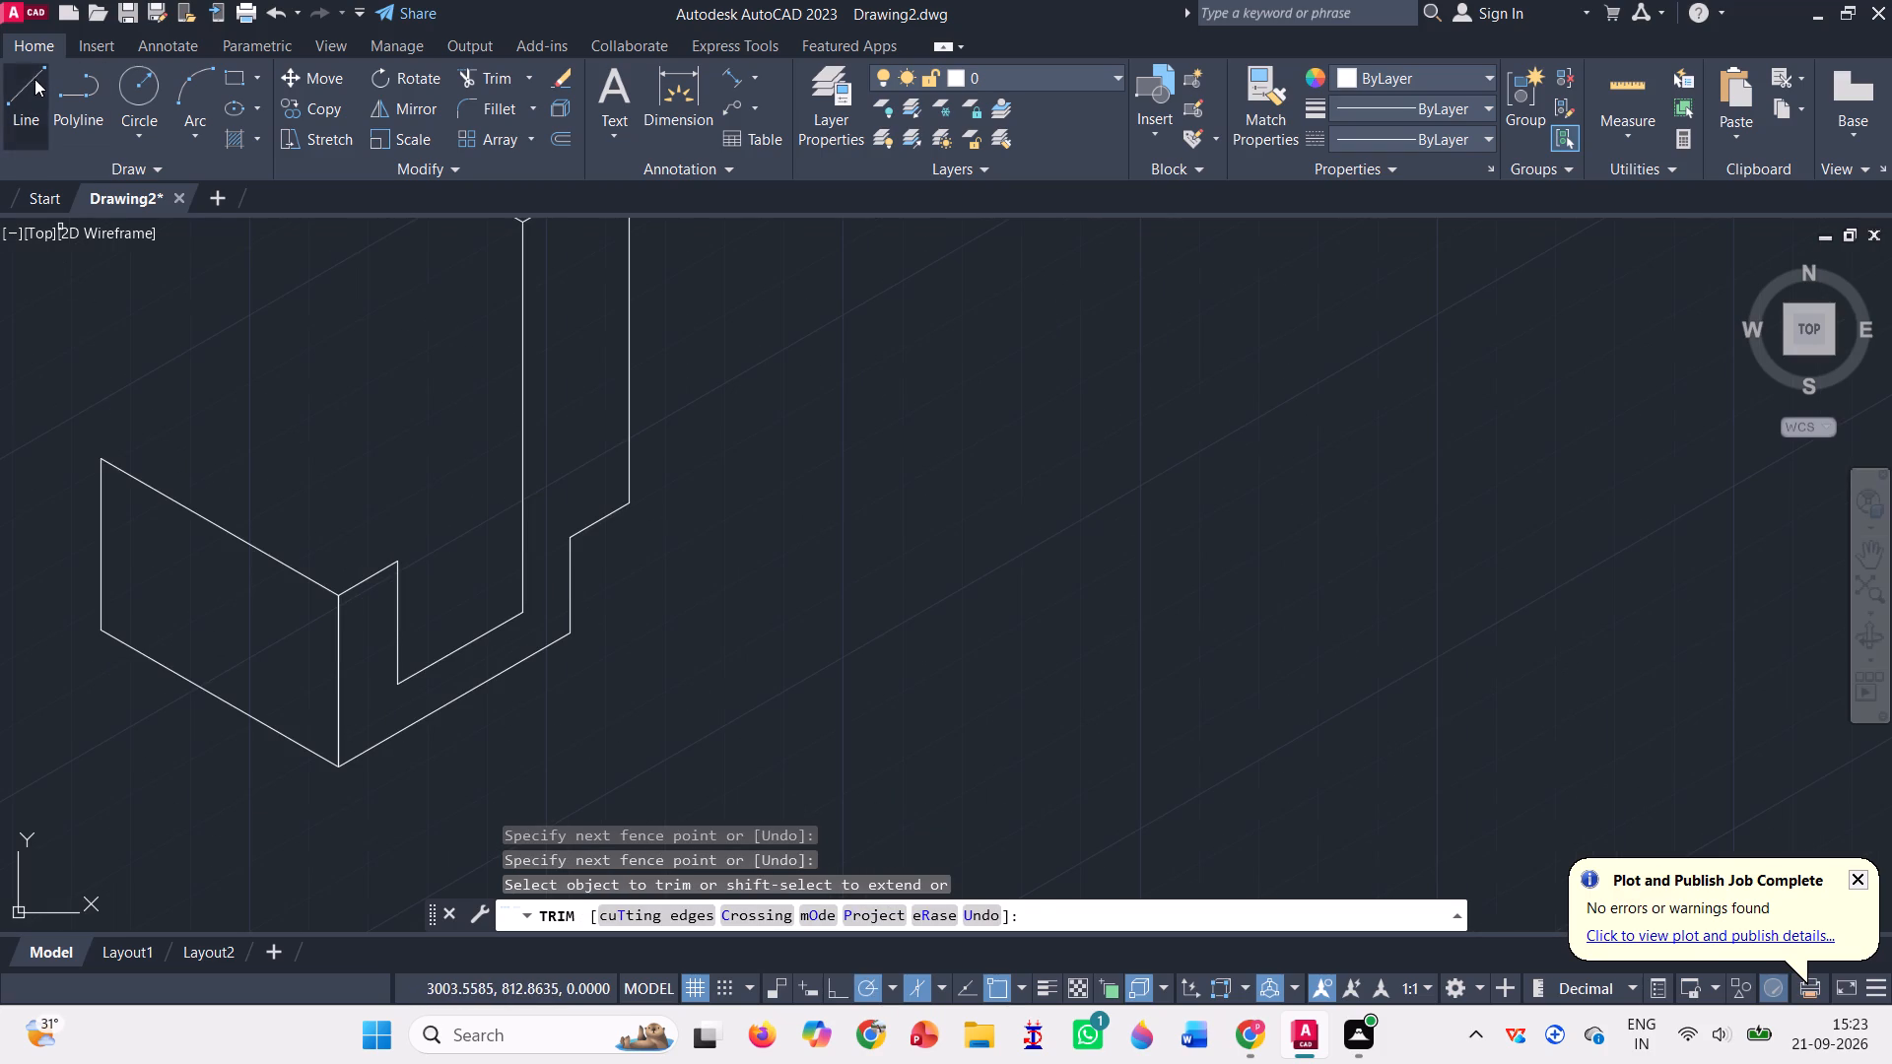
scroll(260, 432, down, 2)
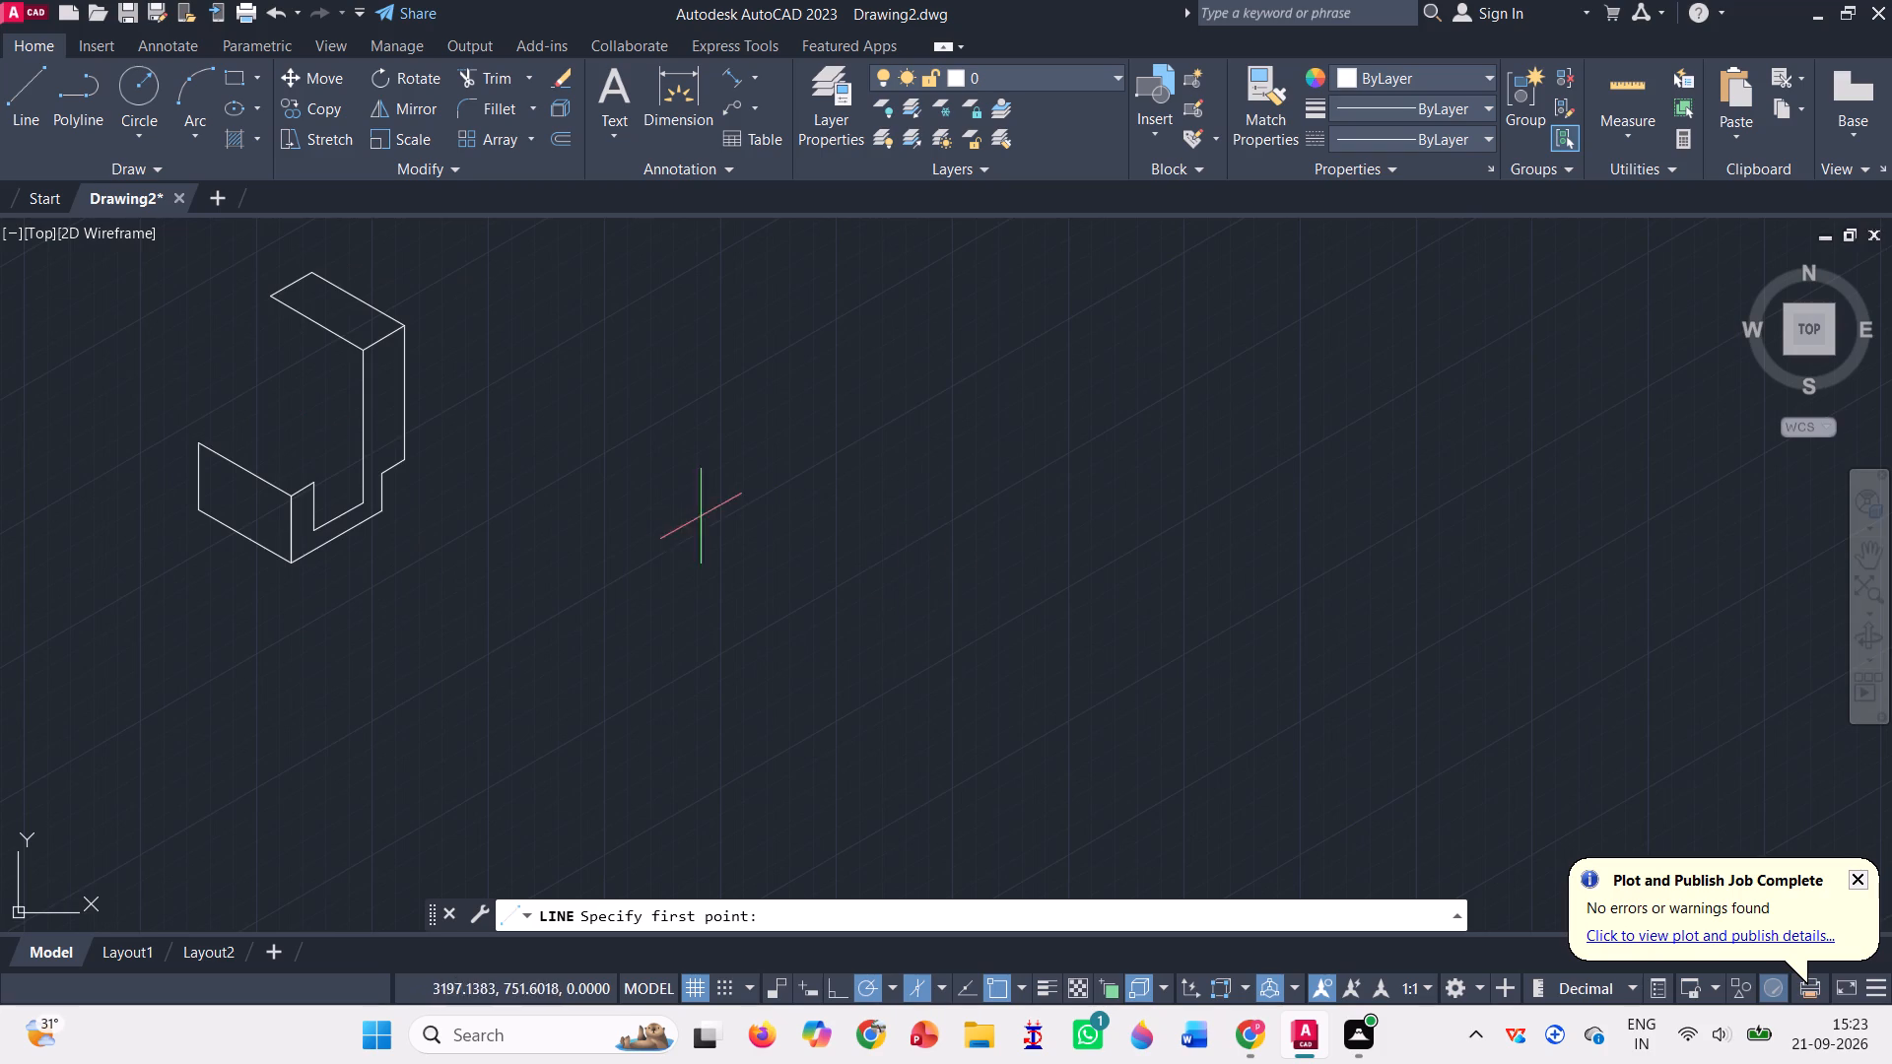
scroll(933, 577, down, 2)
scroll(617, 450, up, 3)
scroll(838, 512, down, 1)
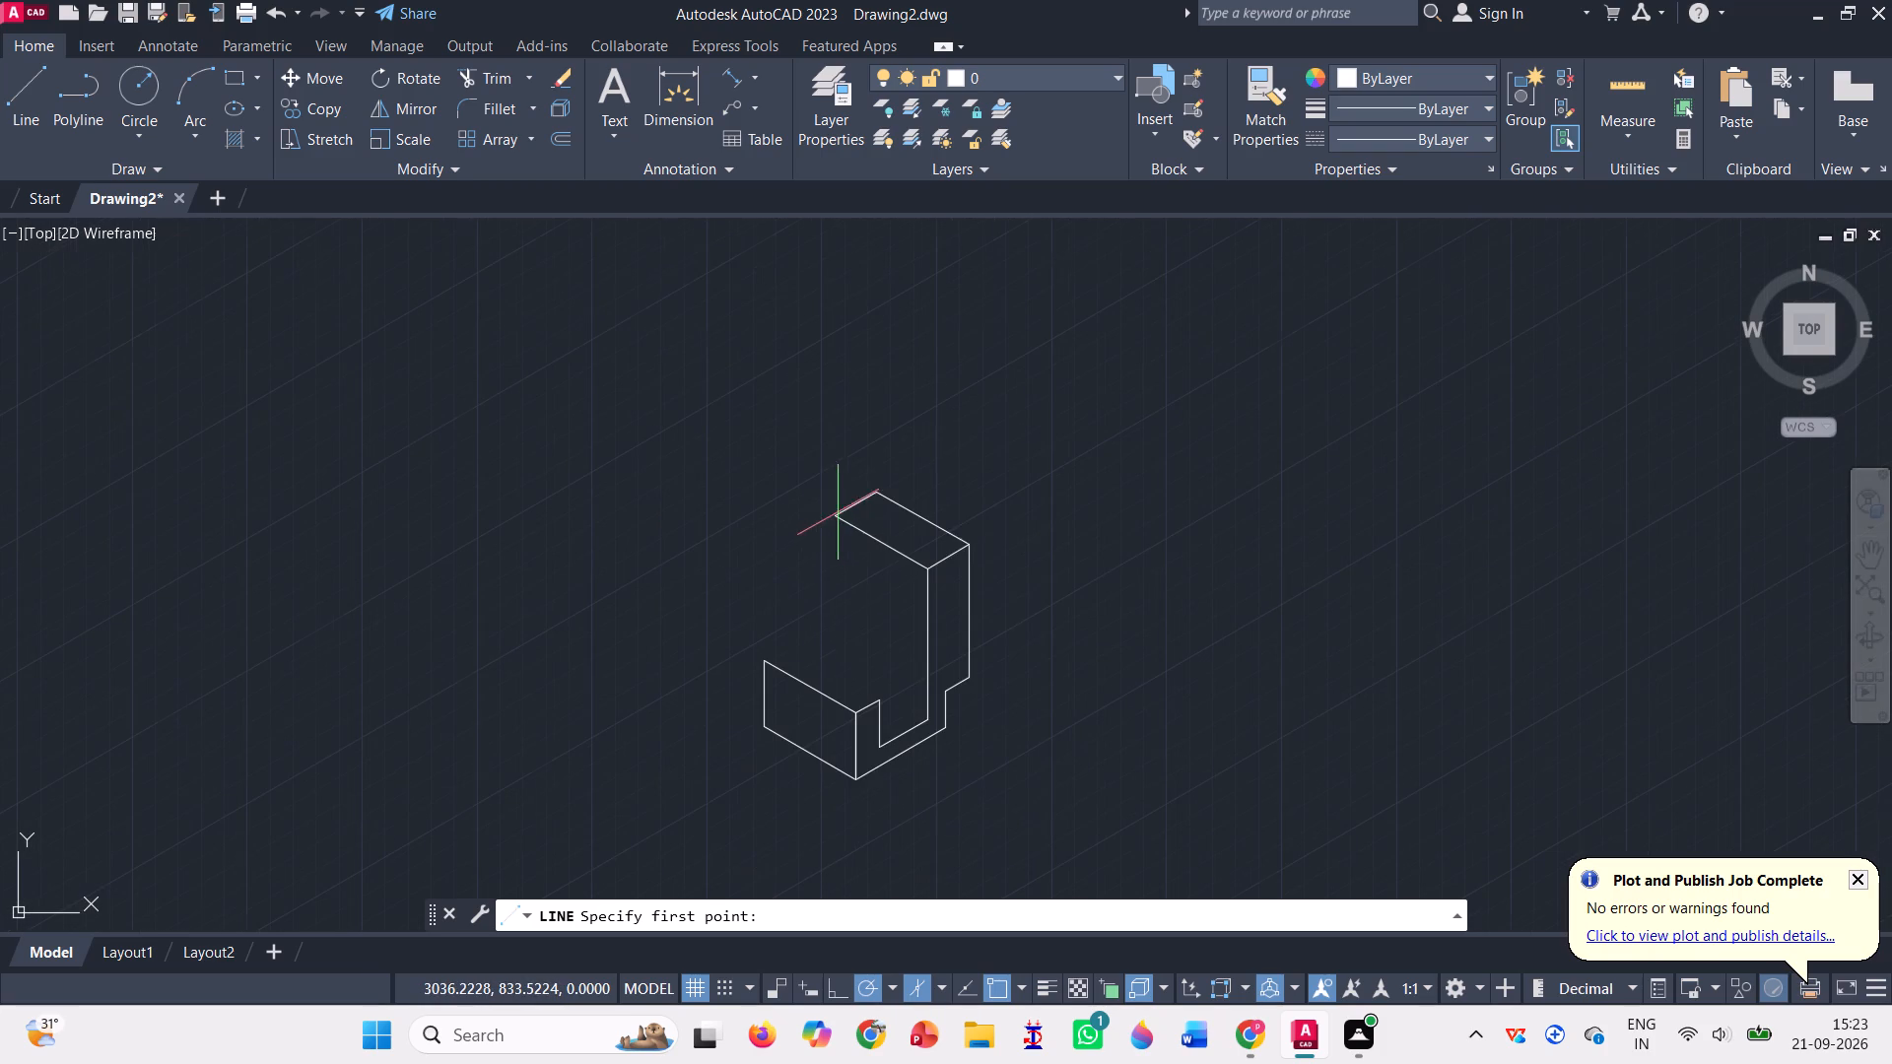
scroll(915, 769, up, 1)
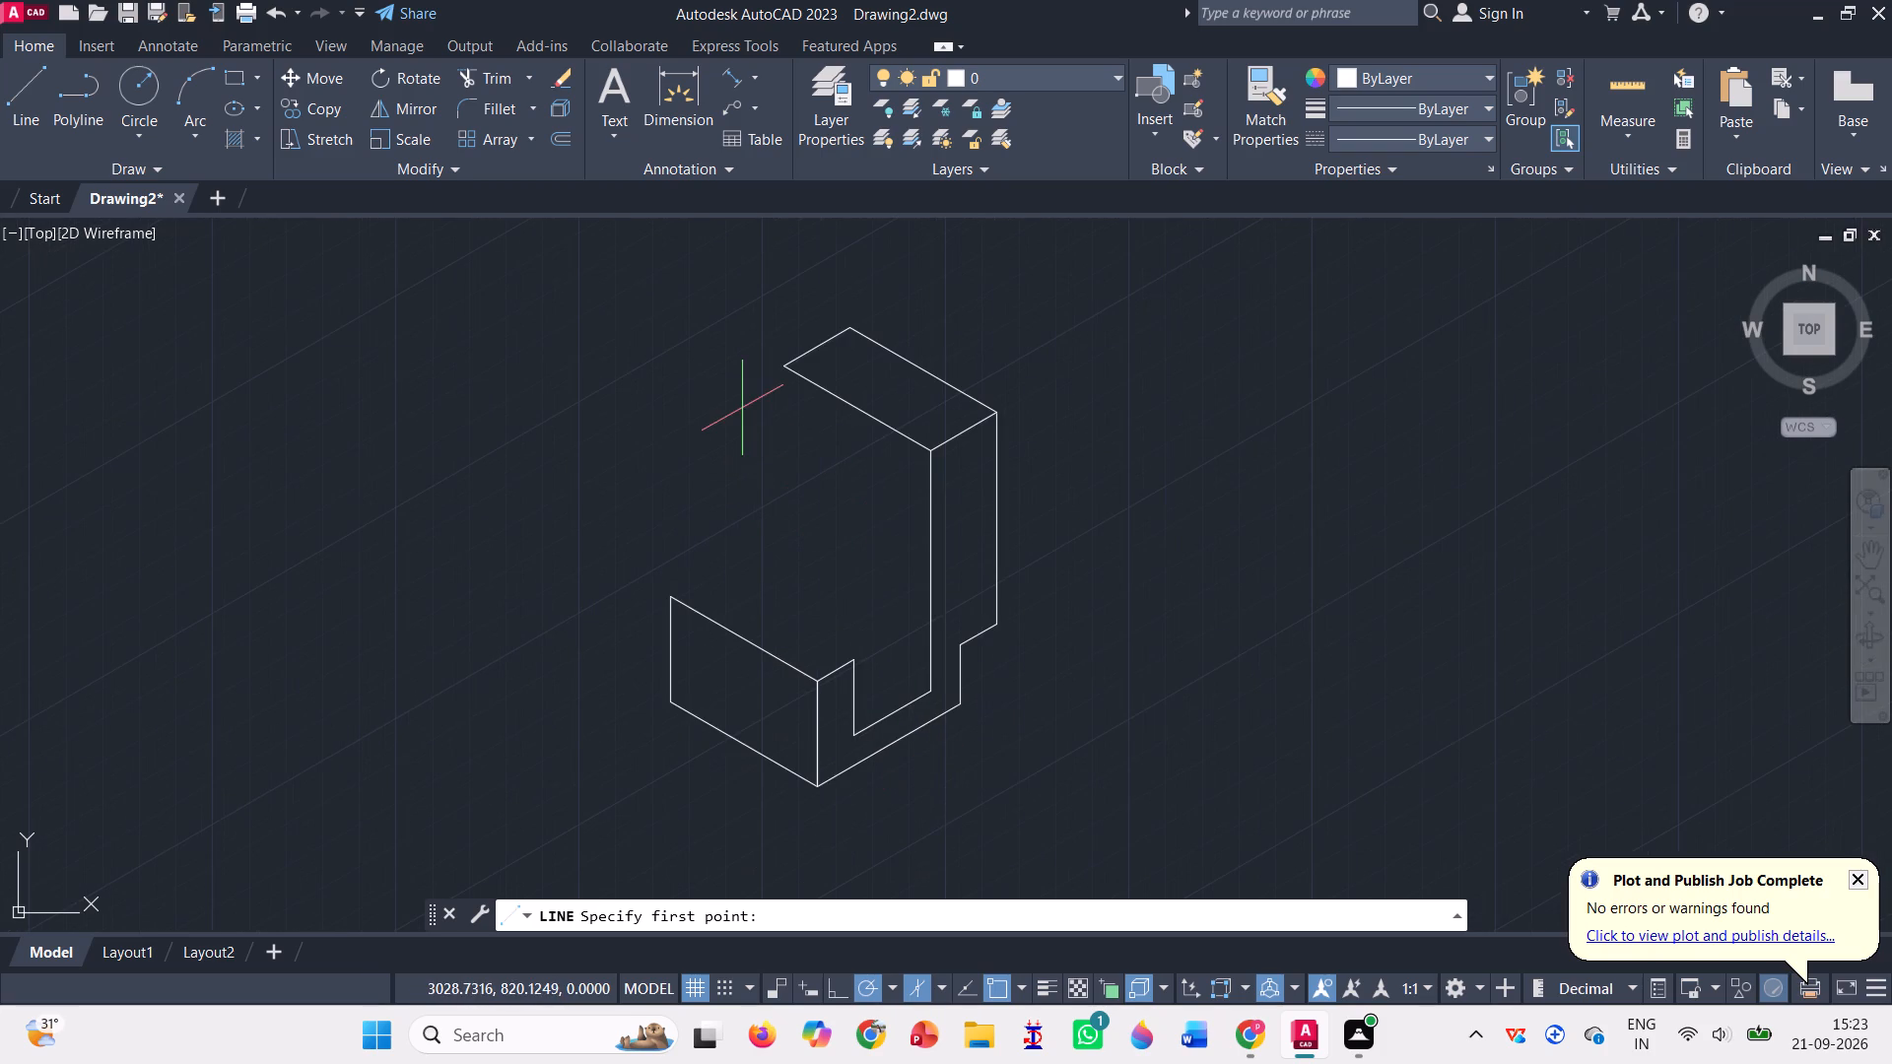
click(777, 372)
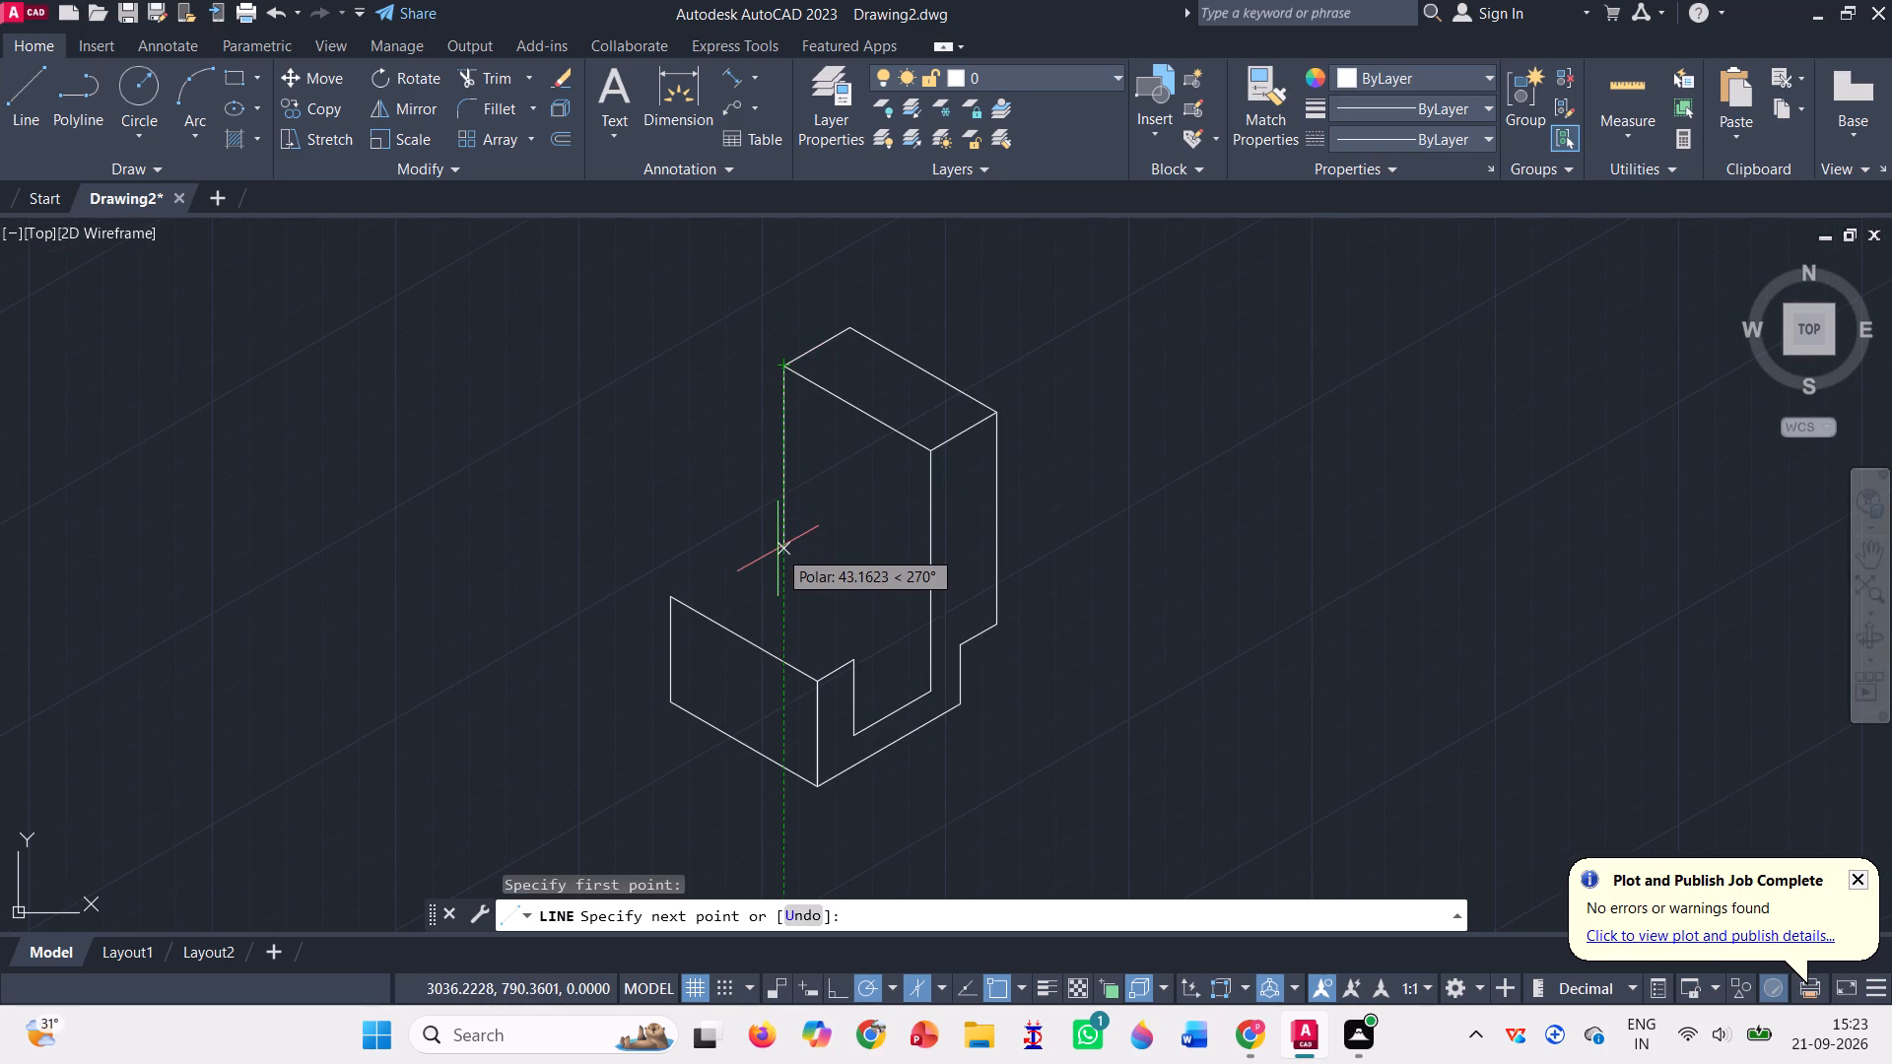
text(54)
key(Return)
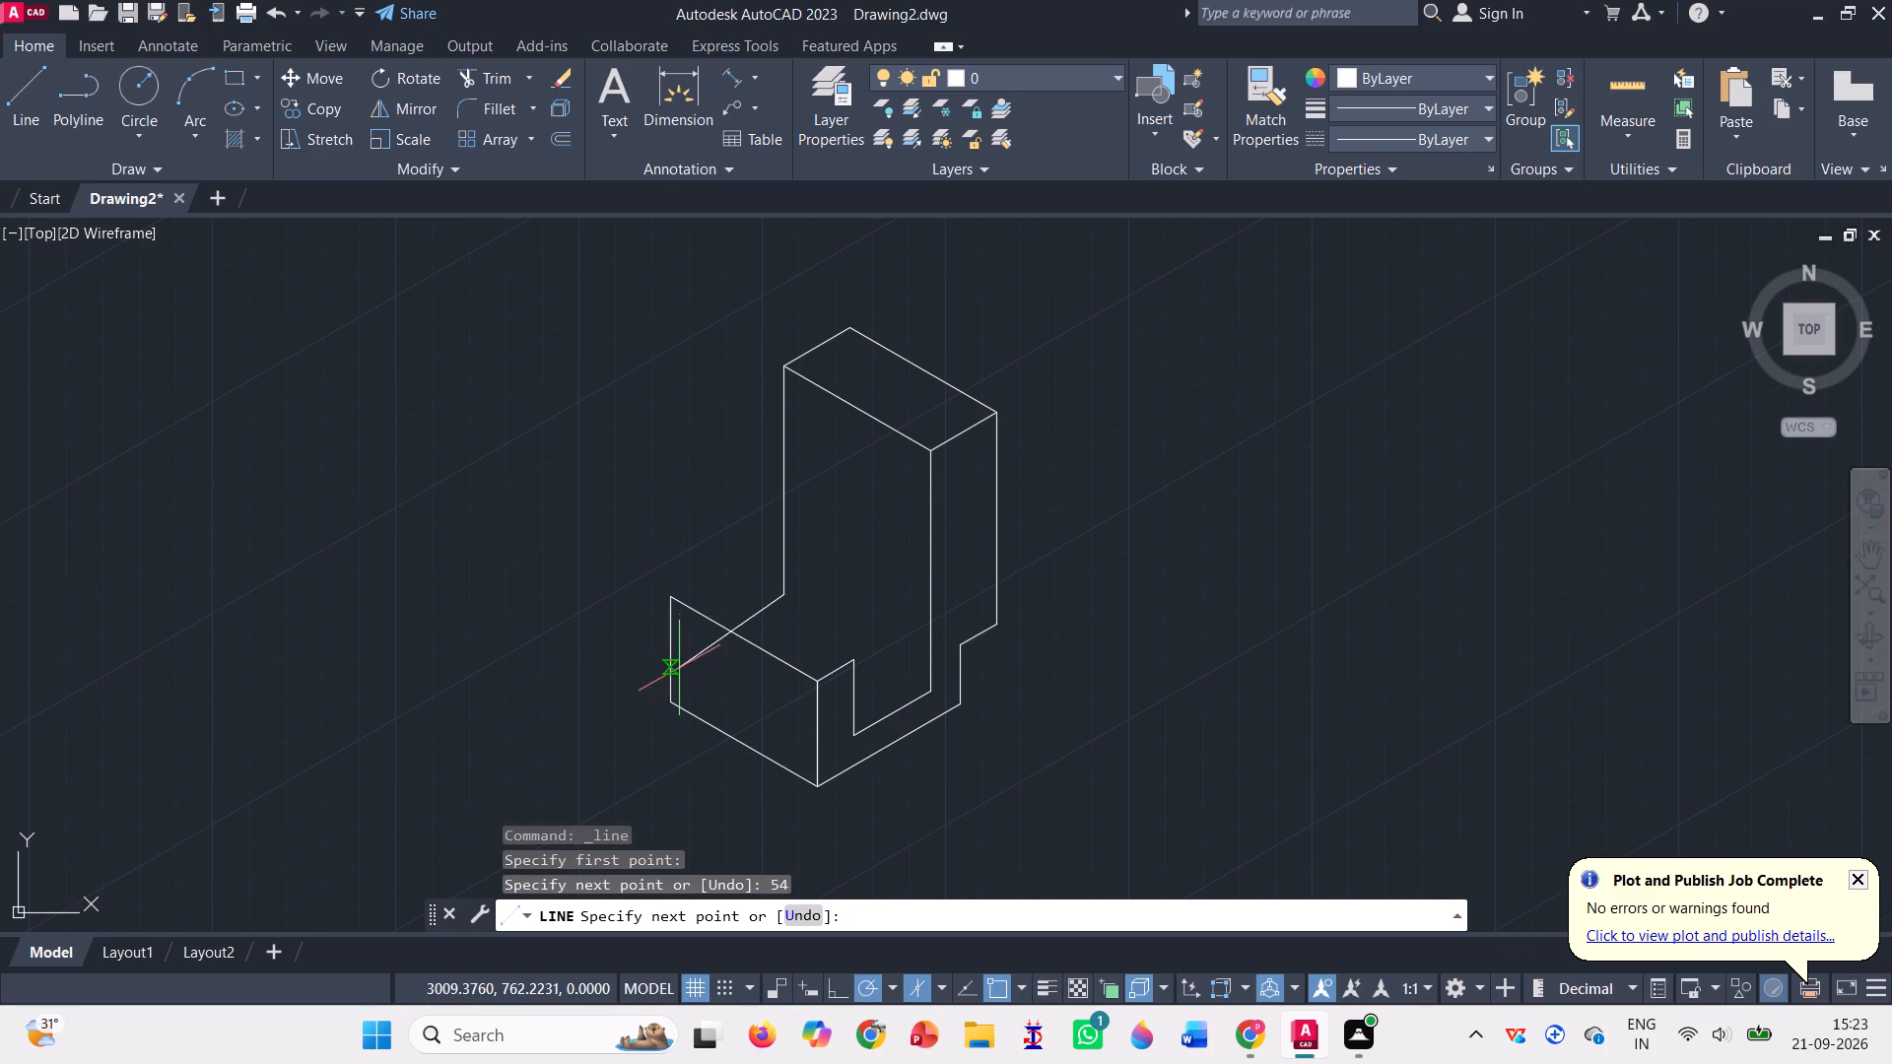
click(555, 723)
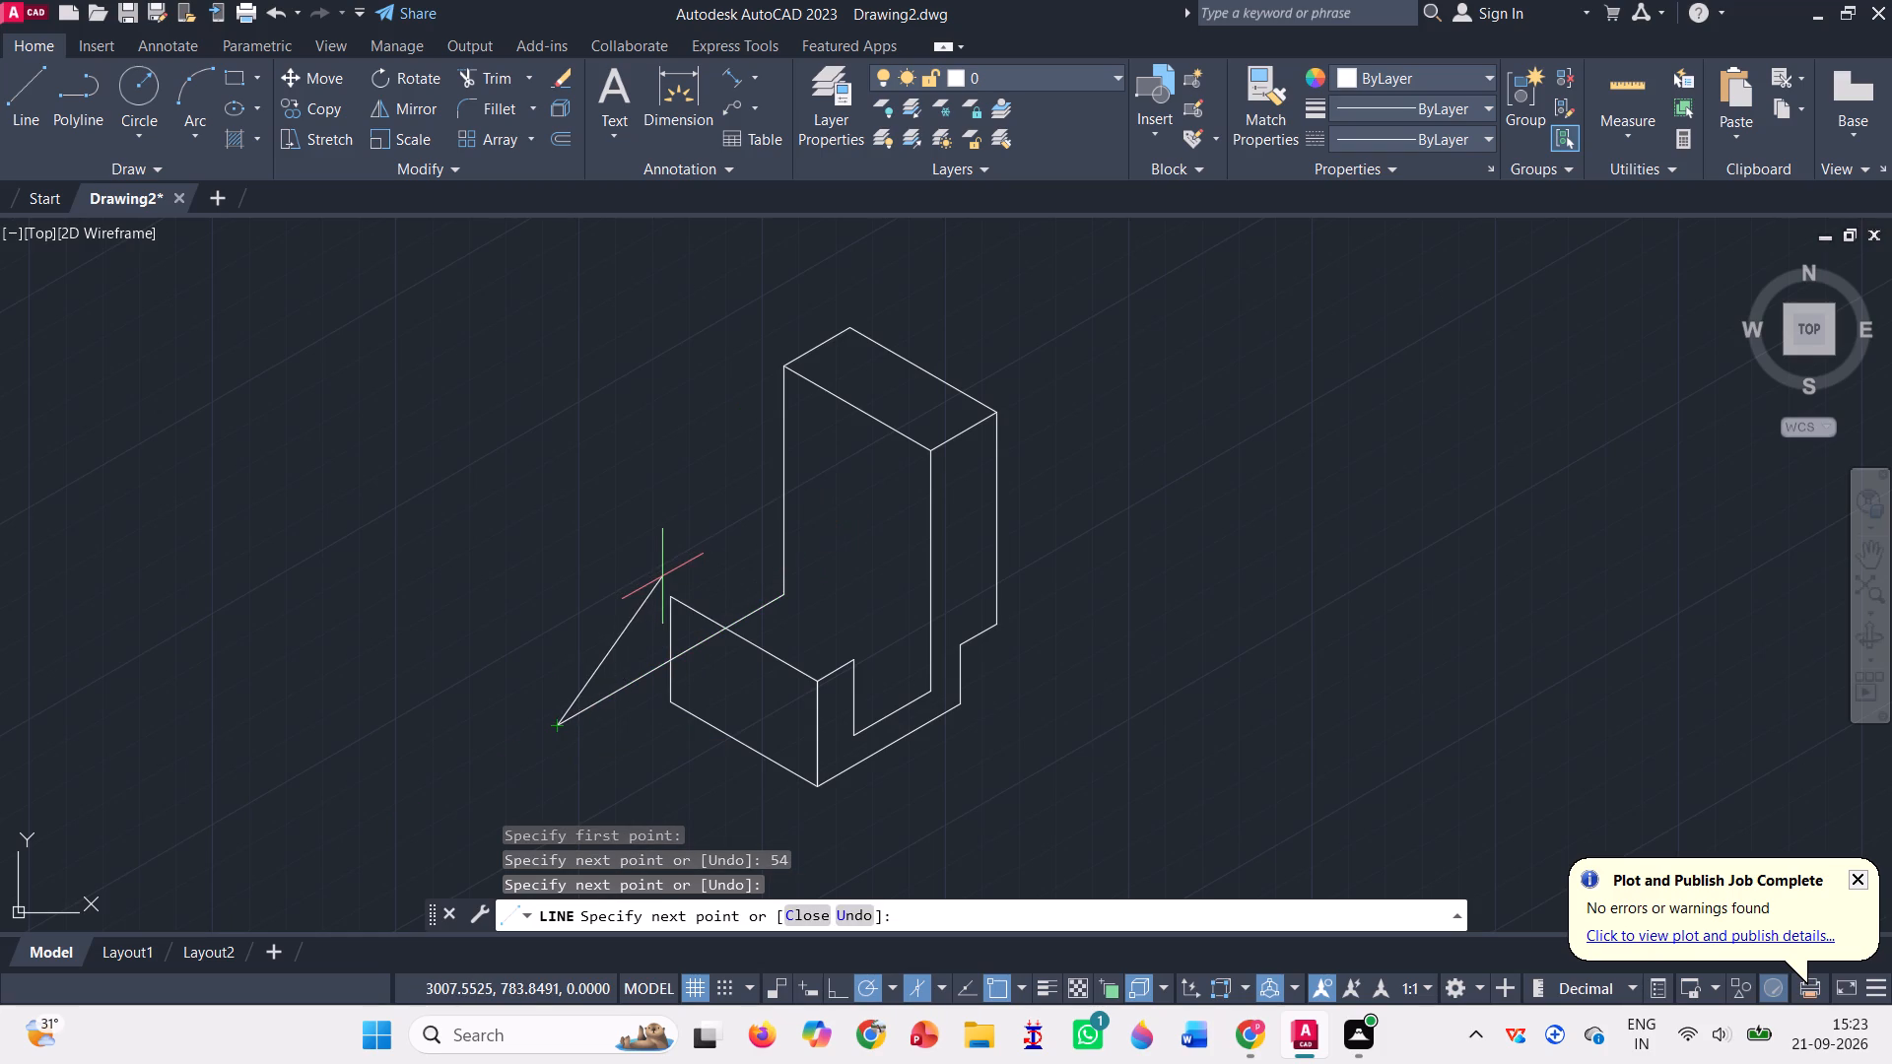
key(Escape)
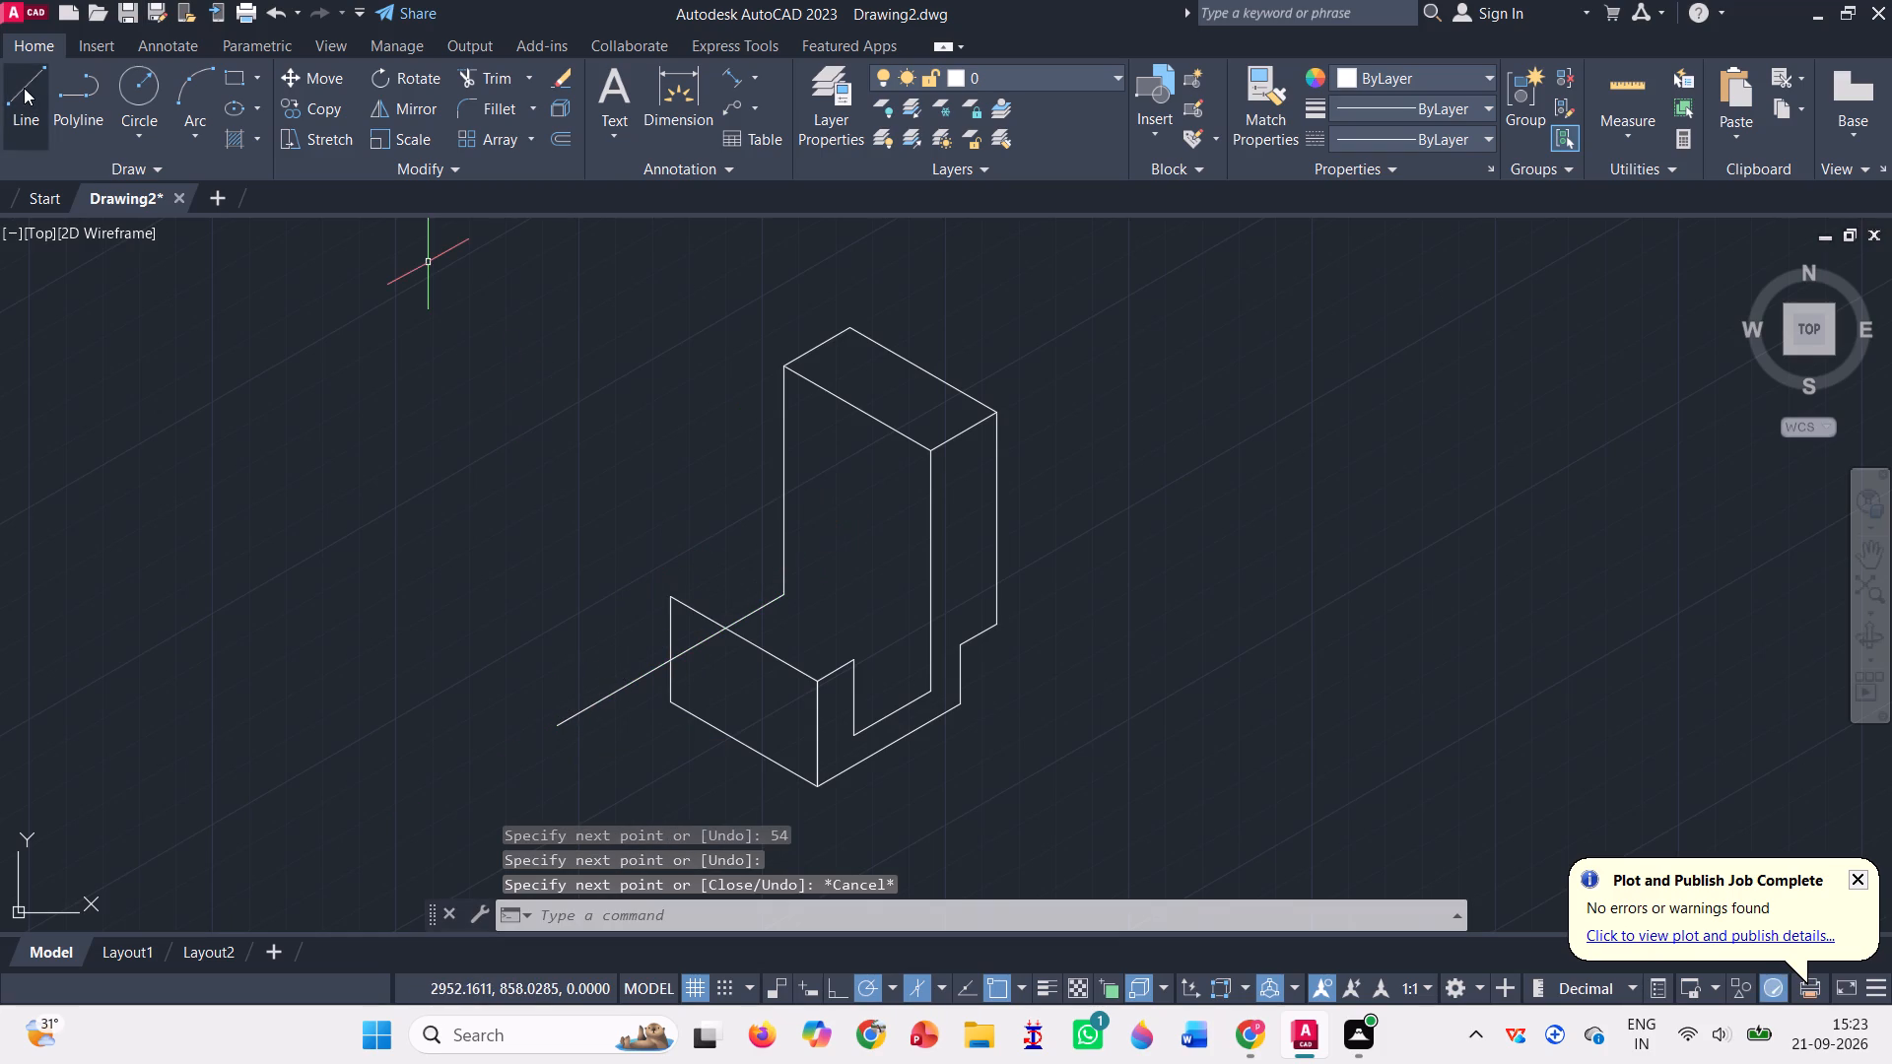
Outline the front wall's top face: 10 at 30° from the left face's upper far corner, and a line to the slot edge's upper end.
click(24, 88)
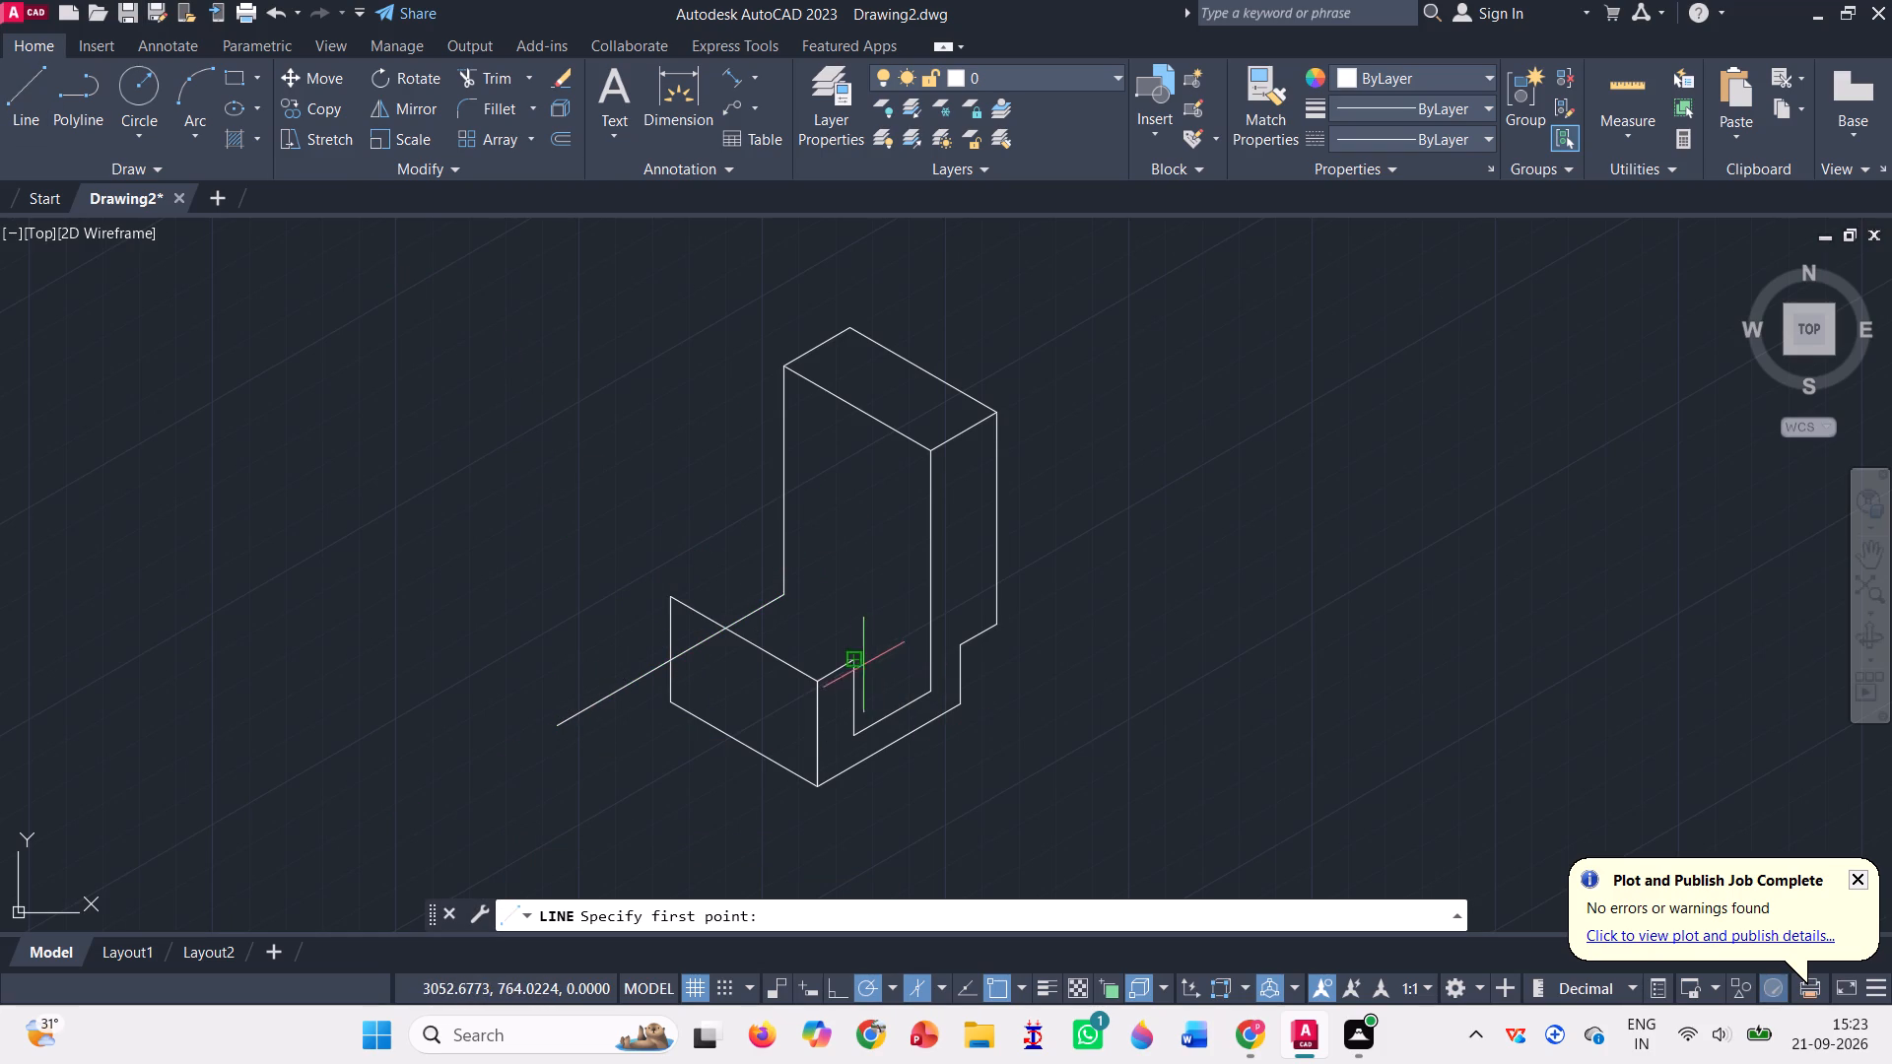
click(672, 603)
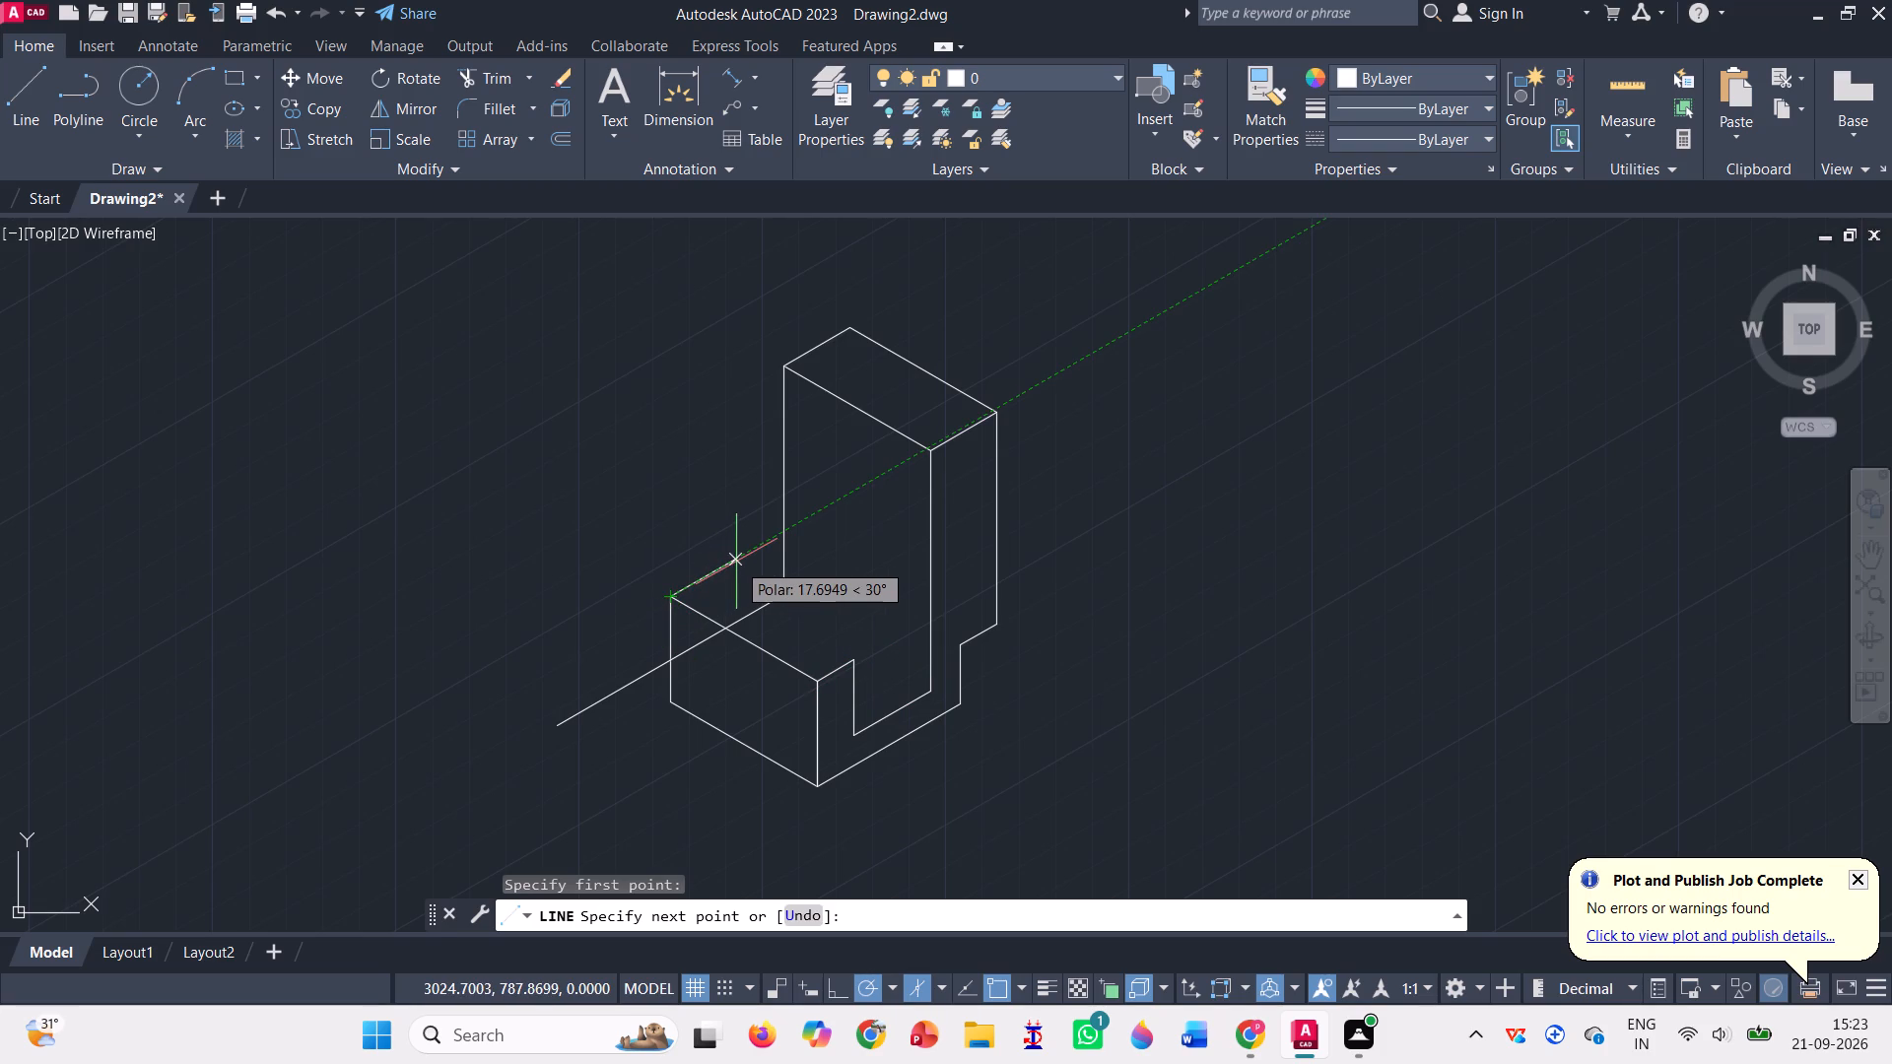
text(10)
key(Return)
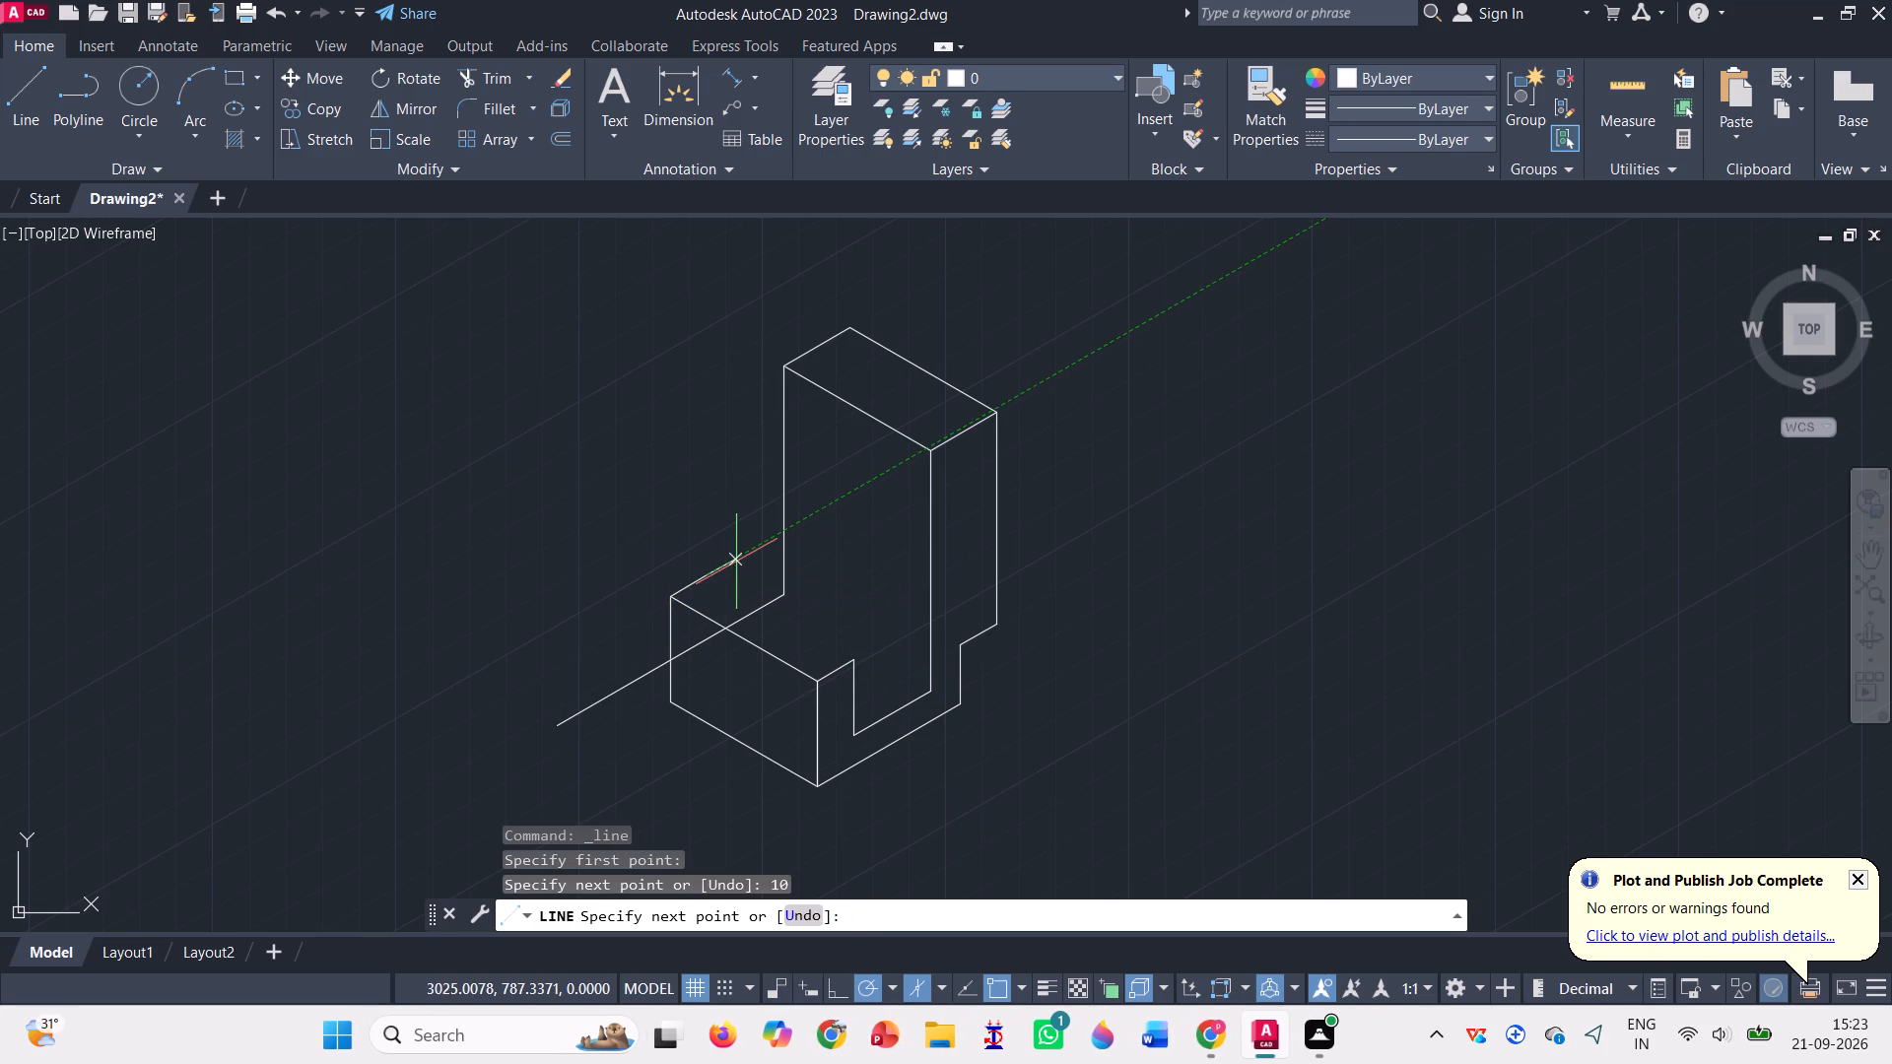
click(852, 666)
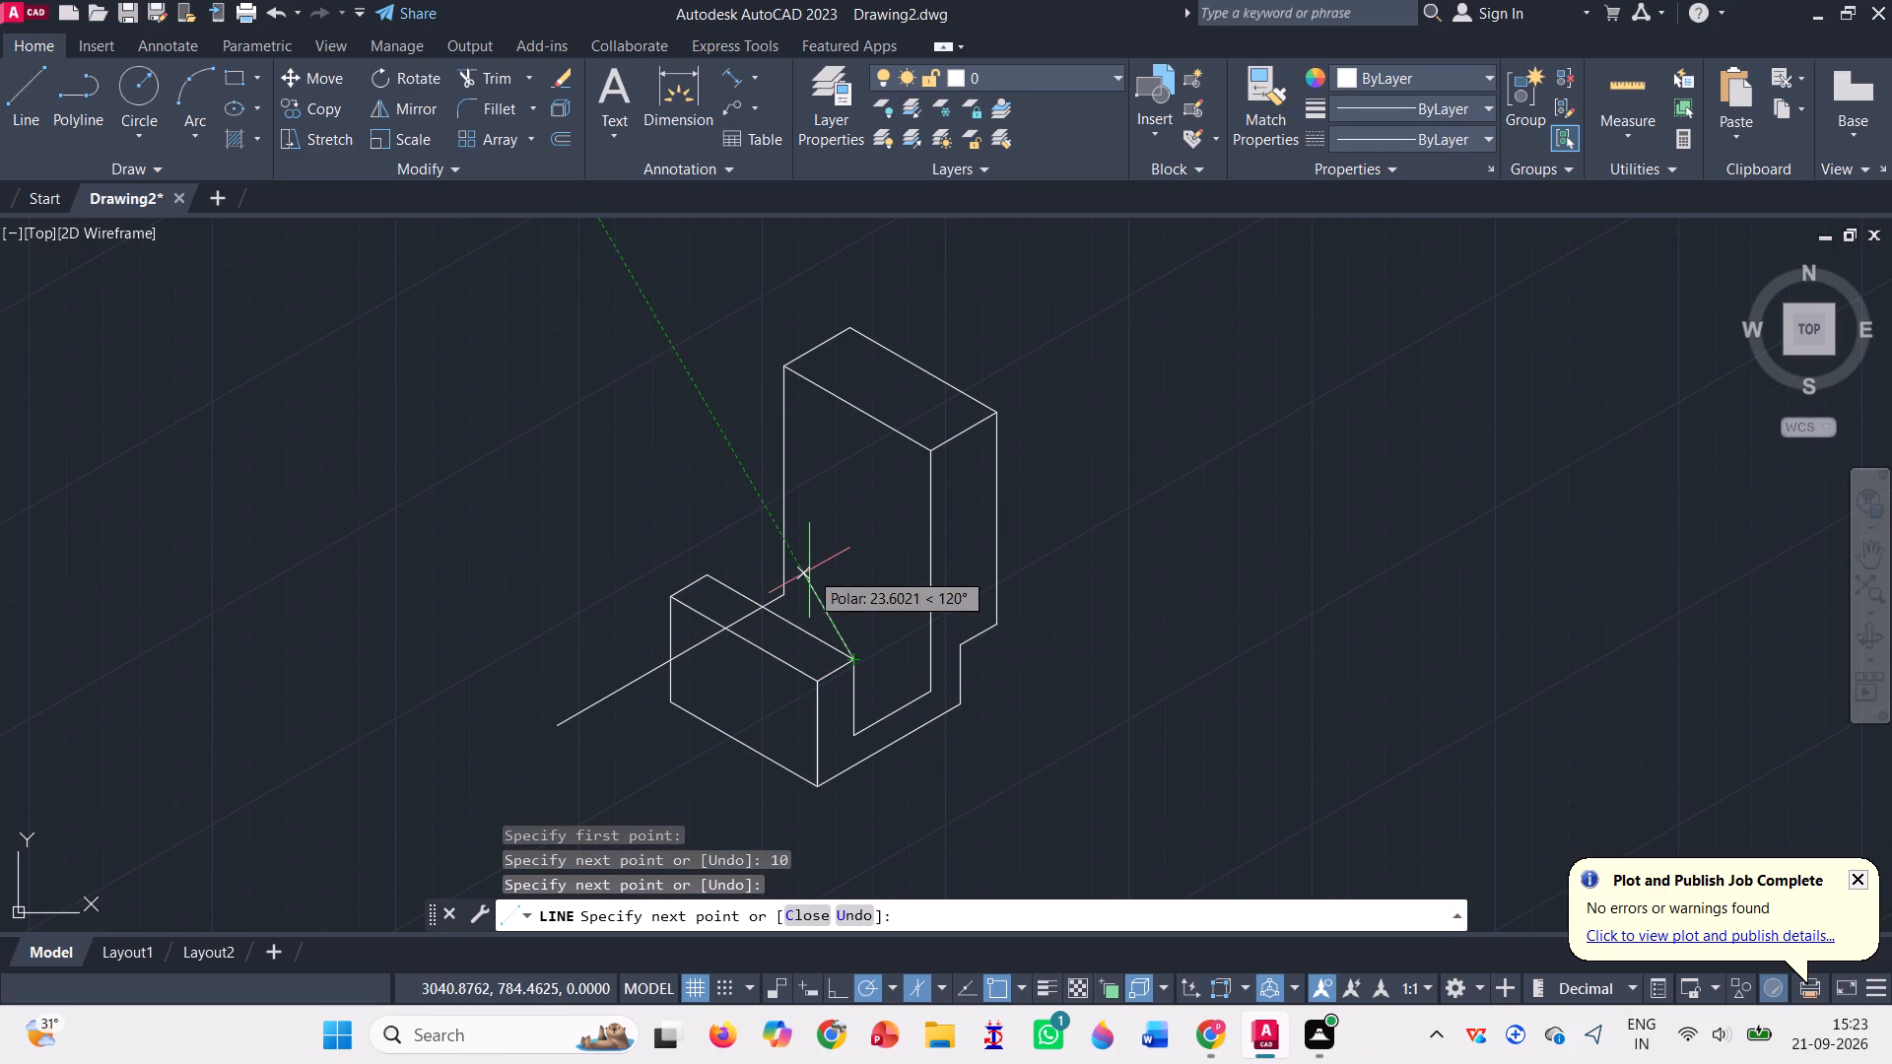
key(Escape)
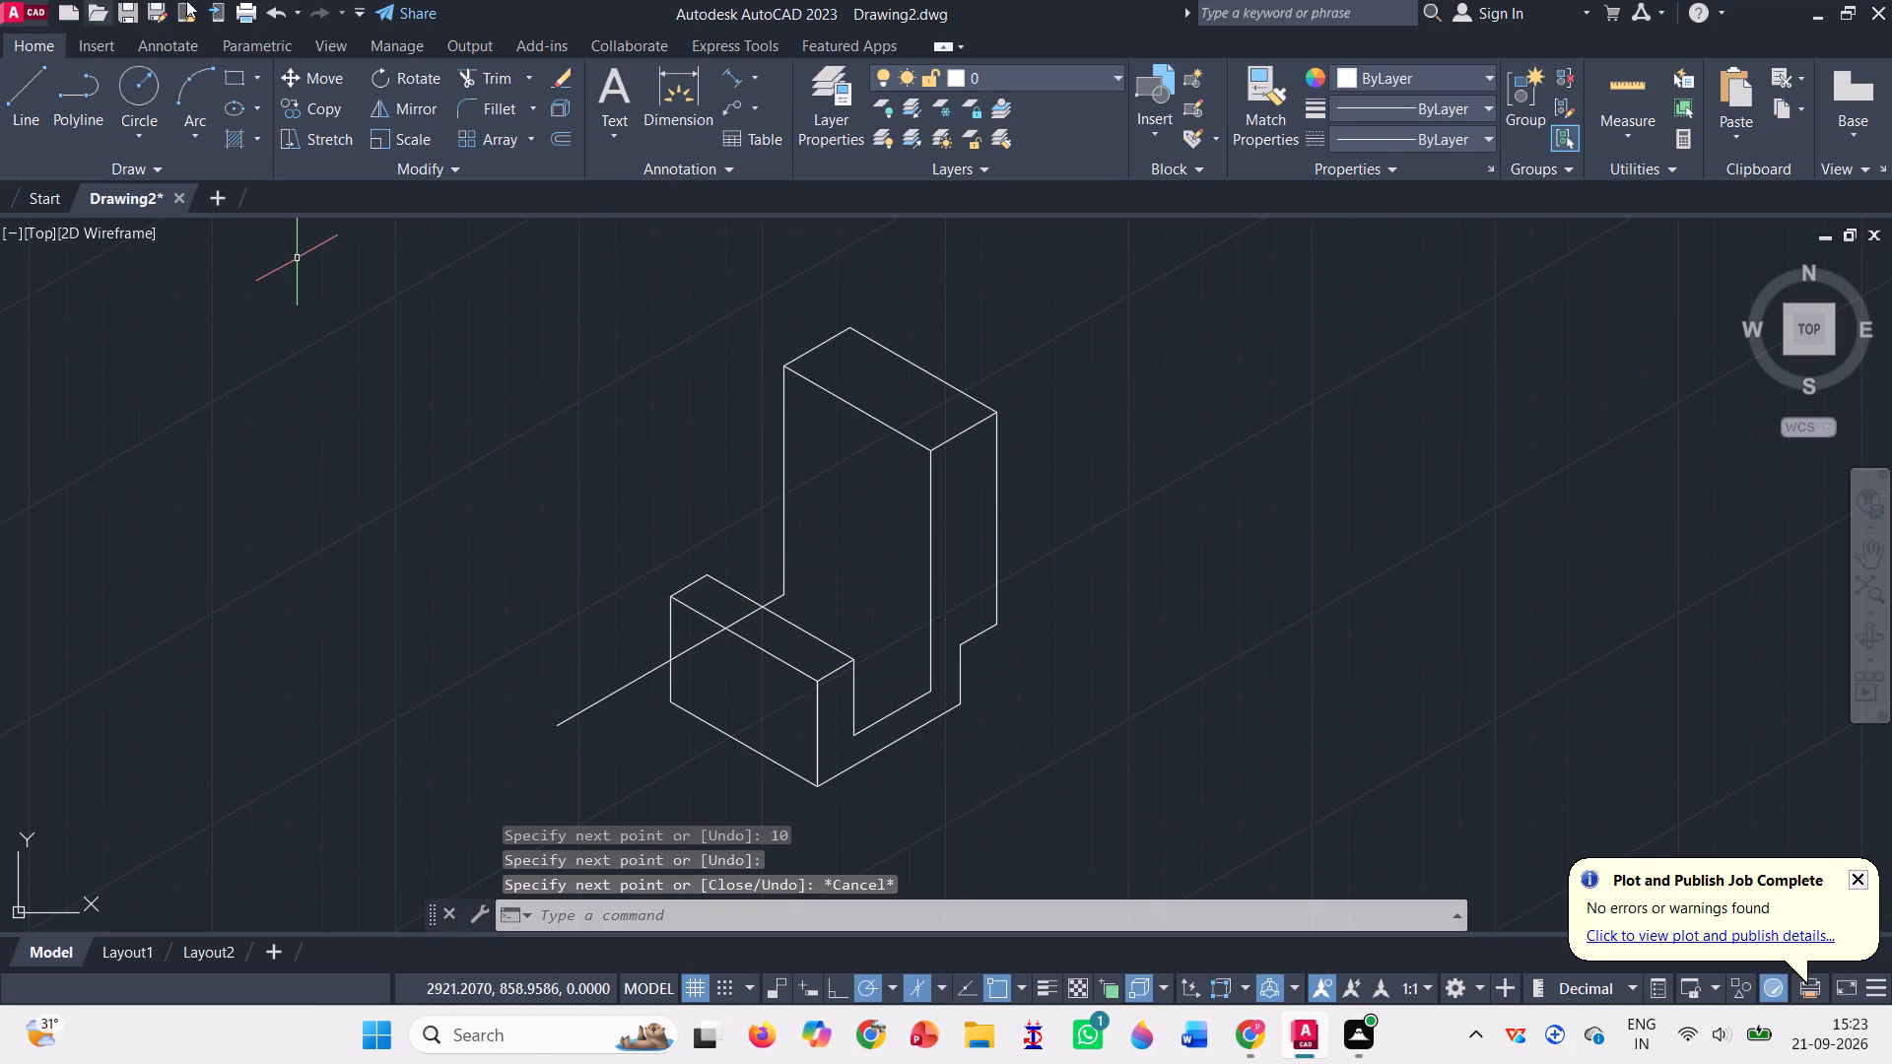
Trim the 210° line where it crosses the front wall and beyond, keeping only the short piece behind the wall.
click(470, 84)
click(744, 622)
click(692, 652)
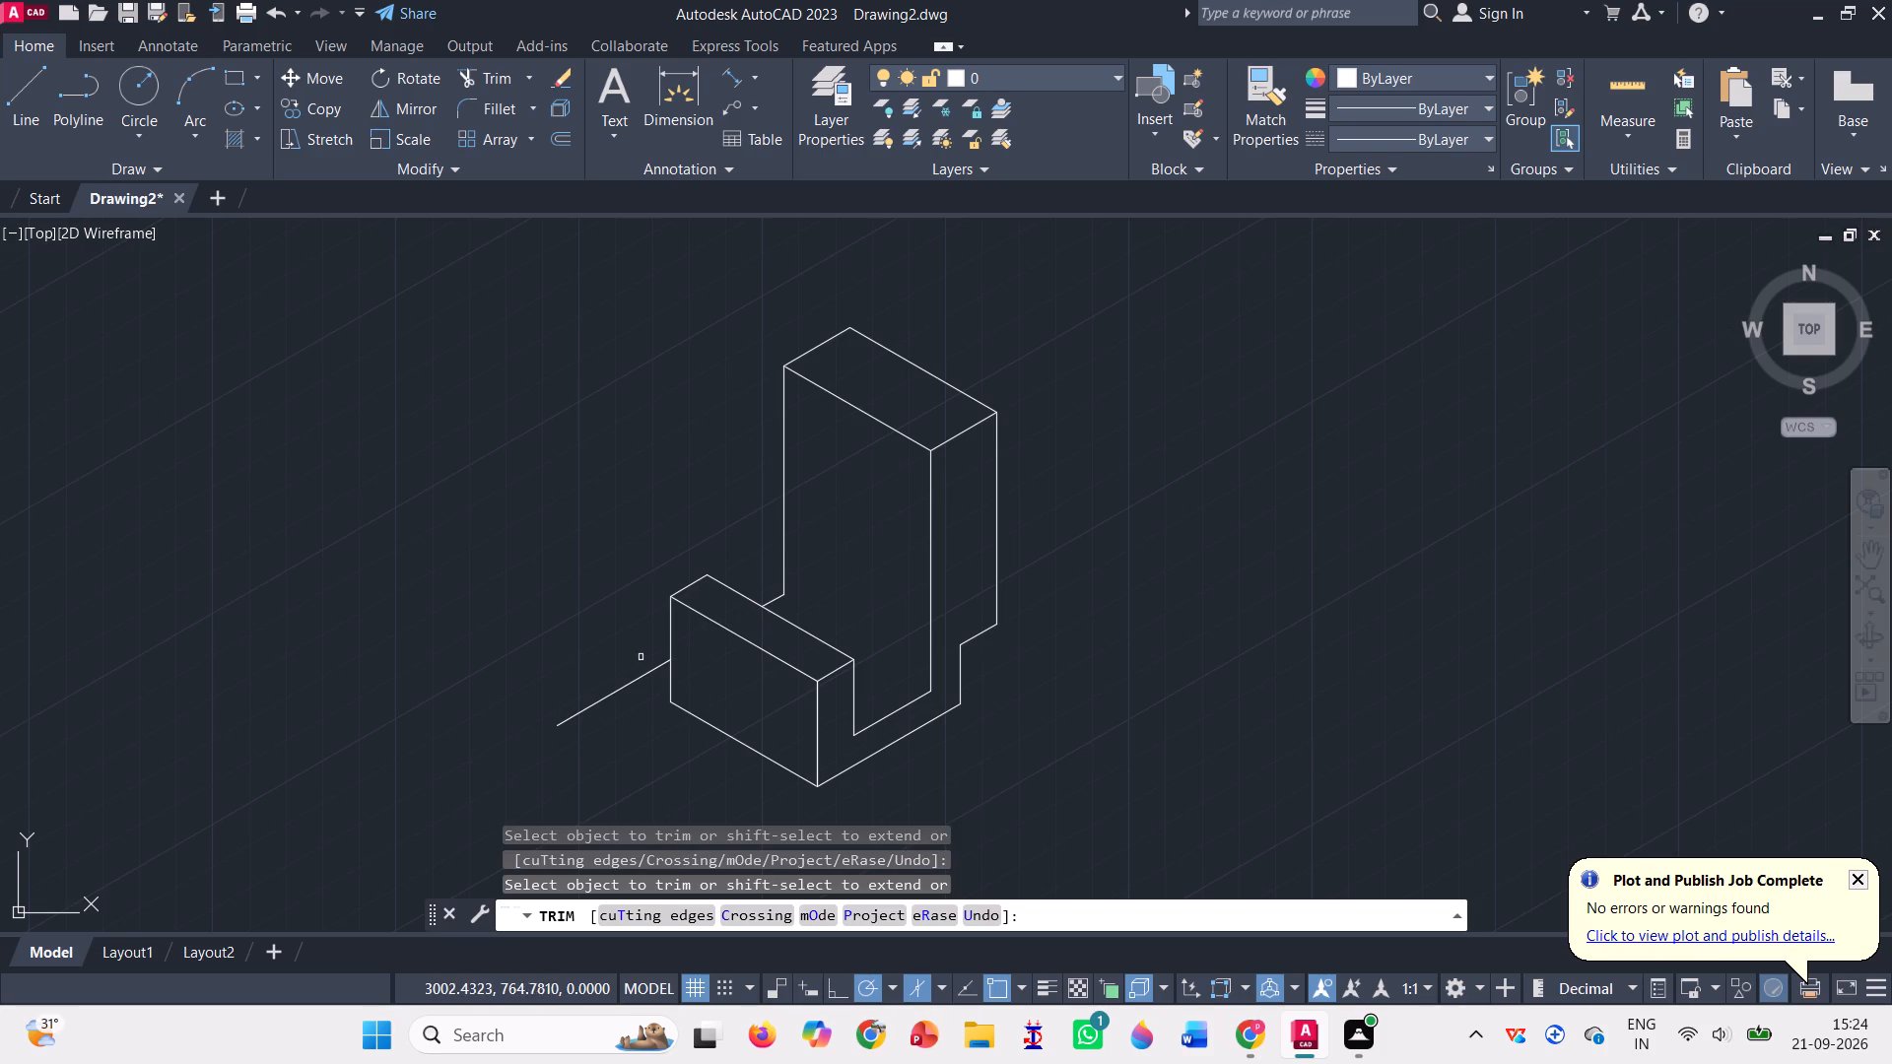
click(641, 683)
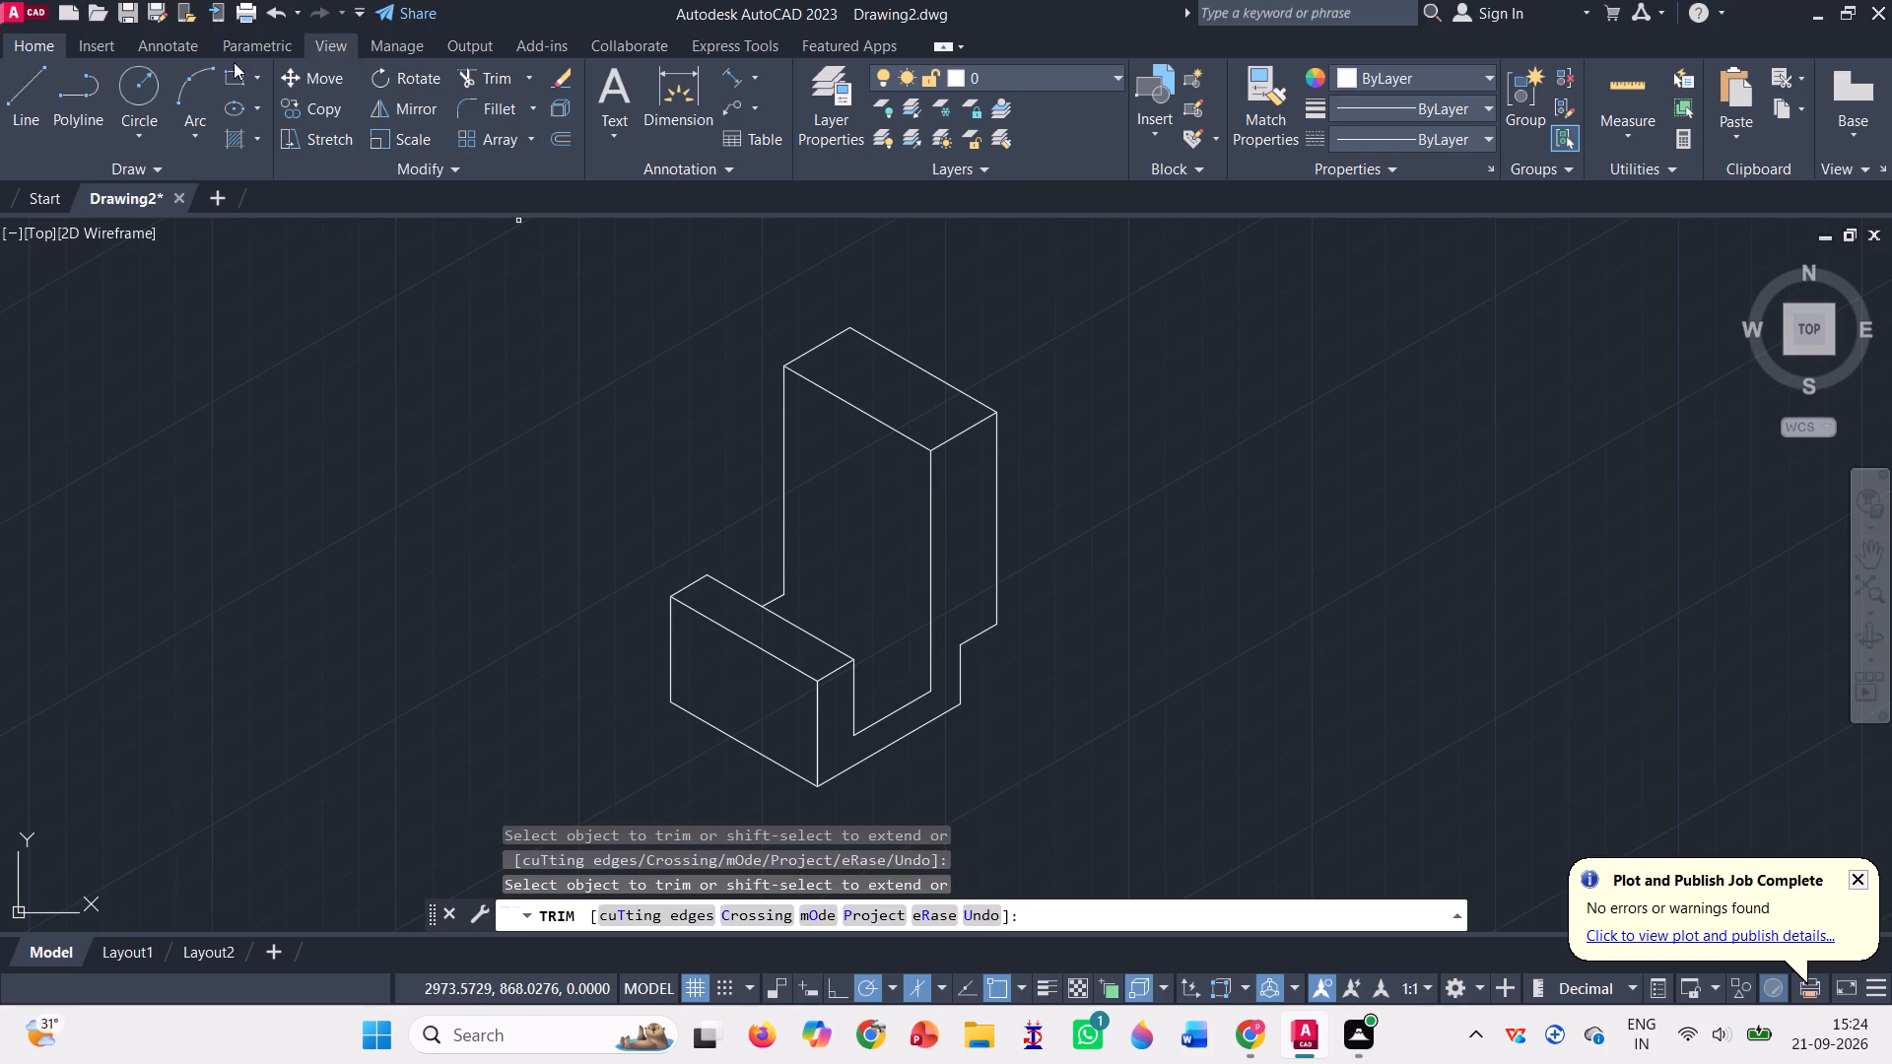
Draw a line from the lower end of the 54-long edge, parallel to the front wall's long top edges, past the right-side profile.
click(17, 105)
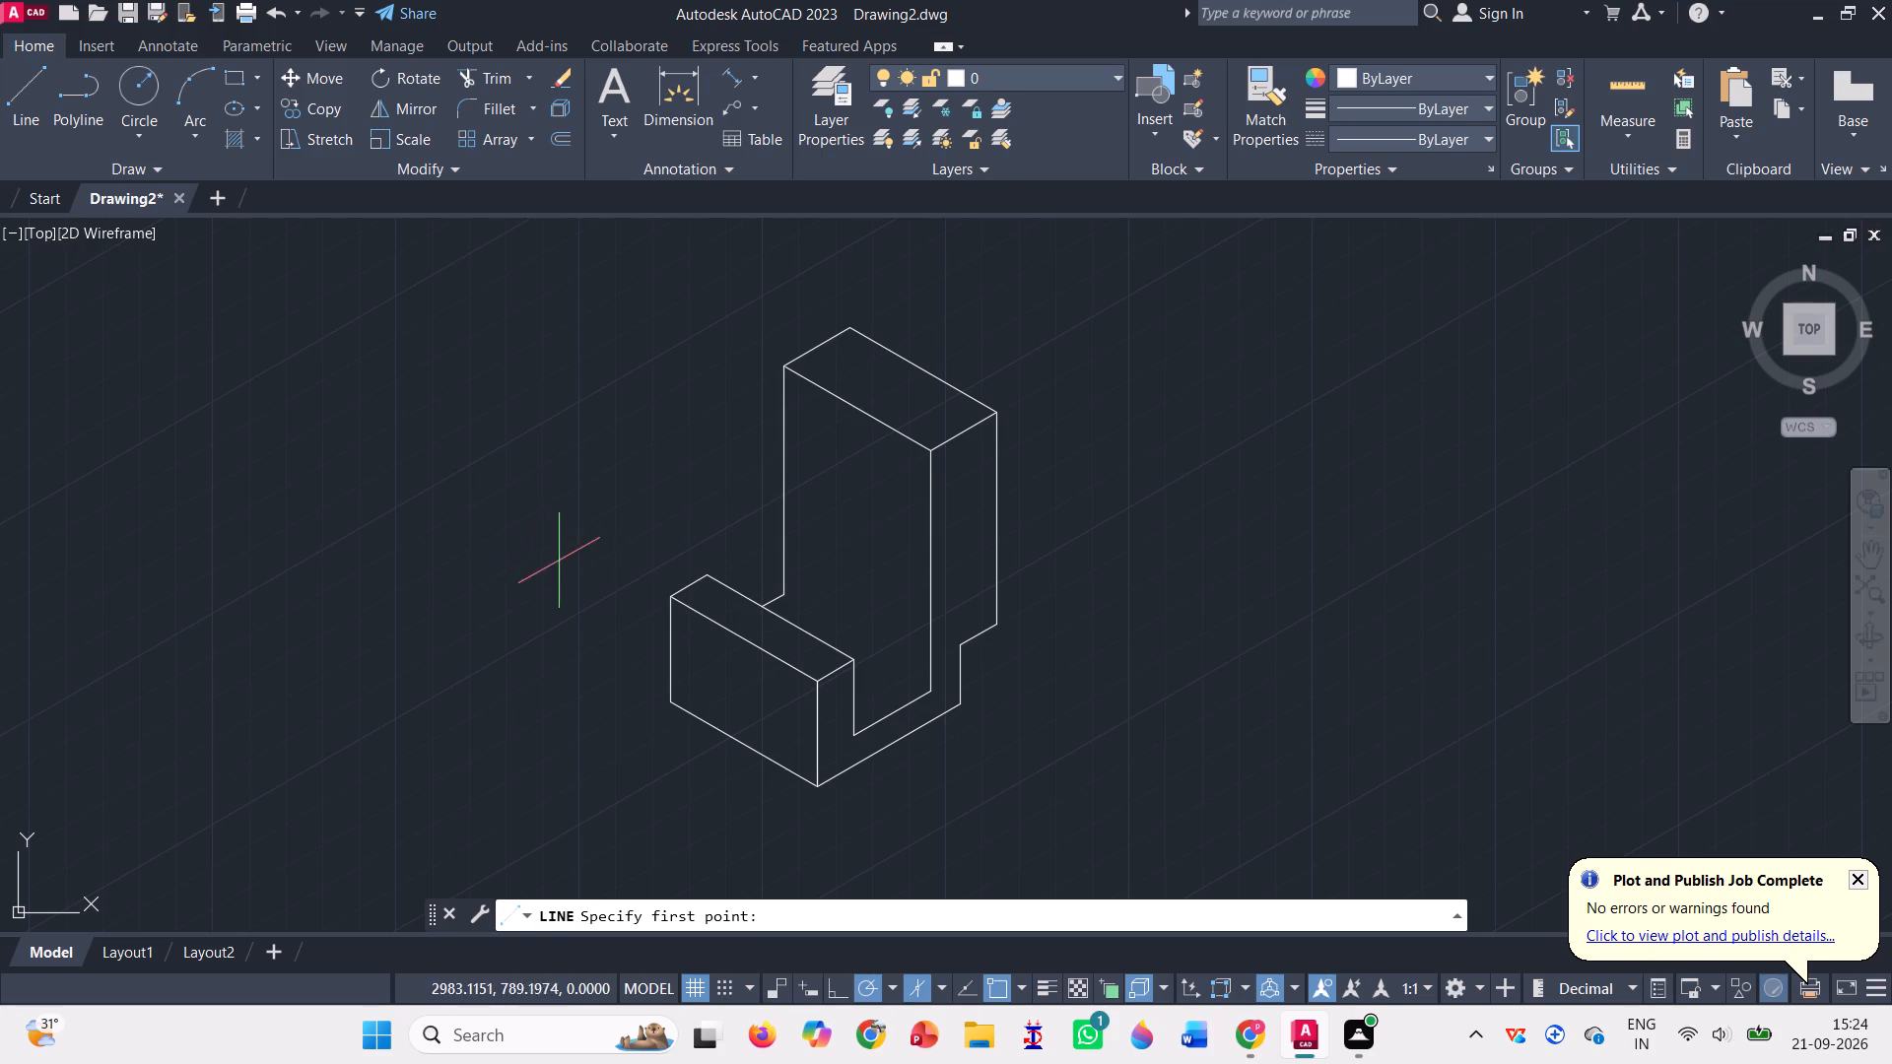
click(790, 595)
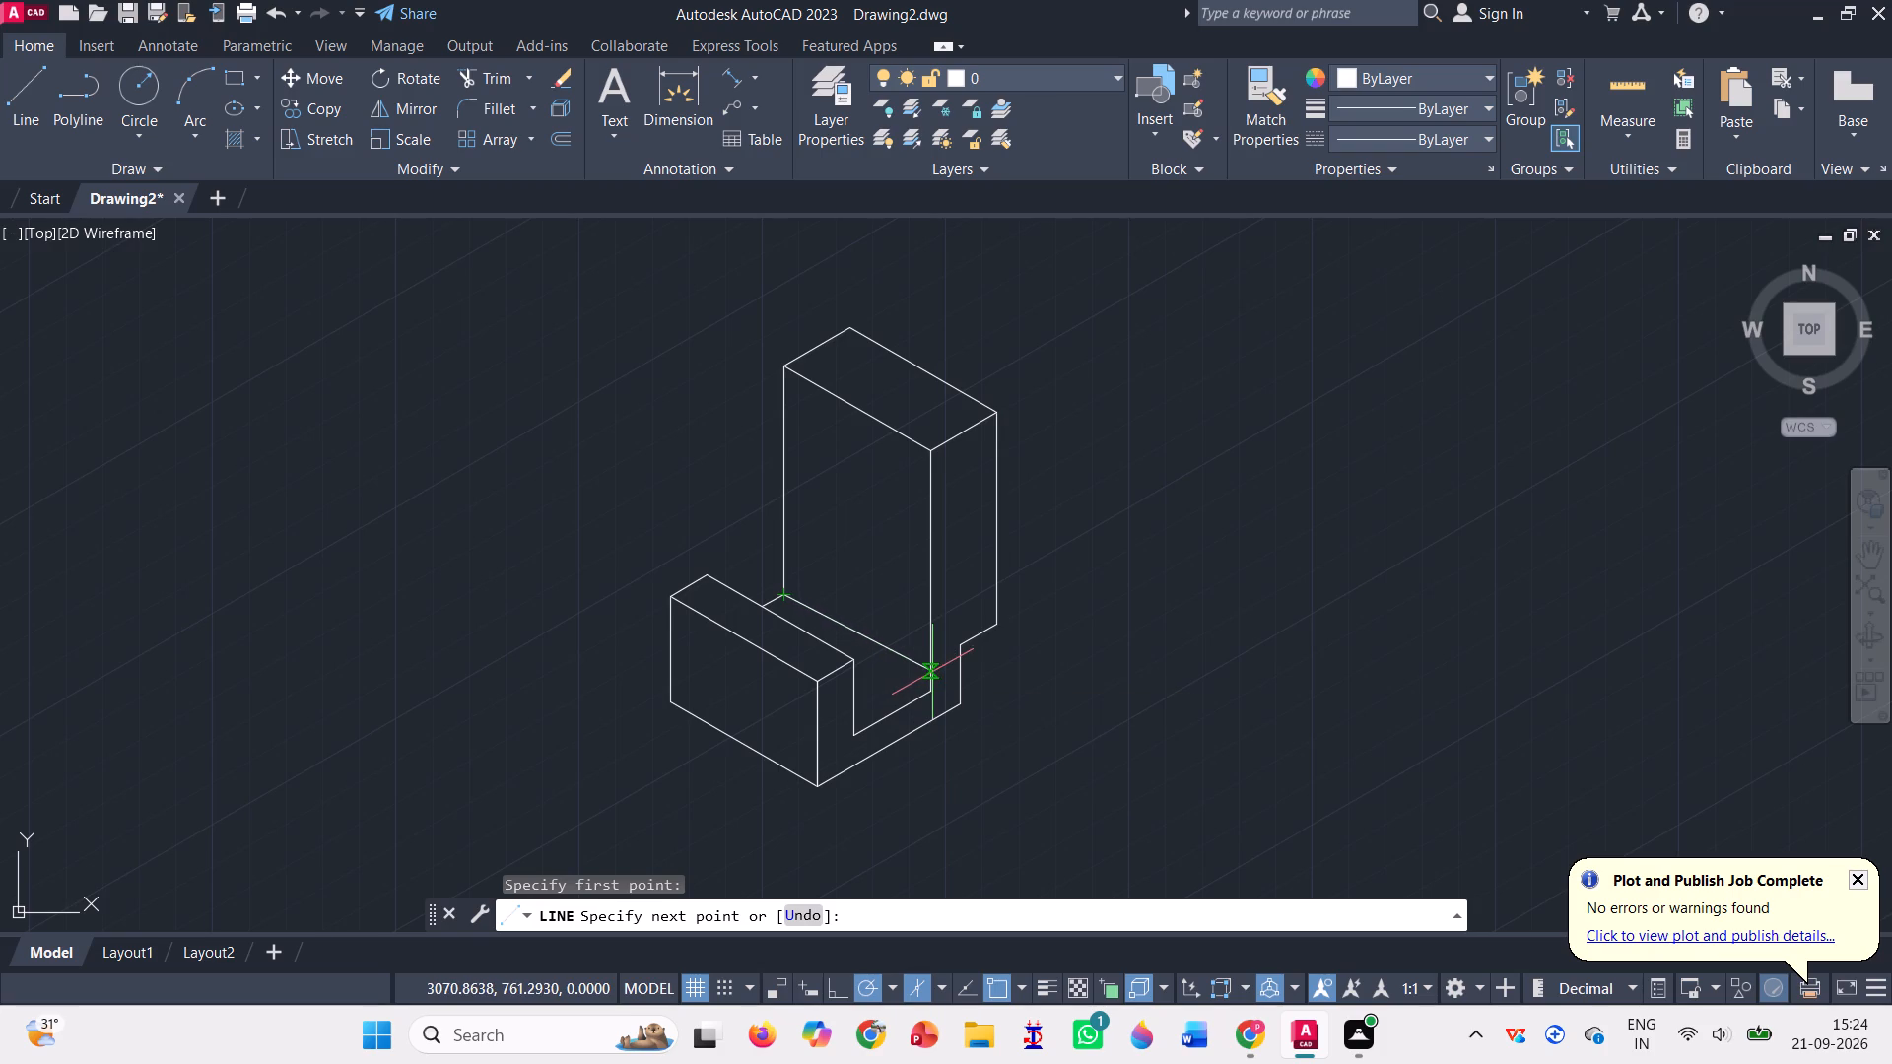
click(1050, 756)
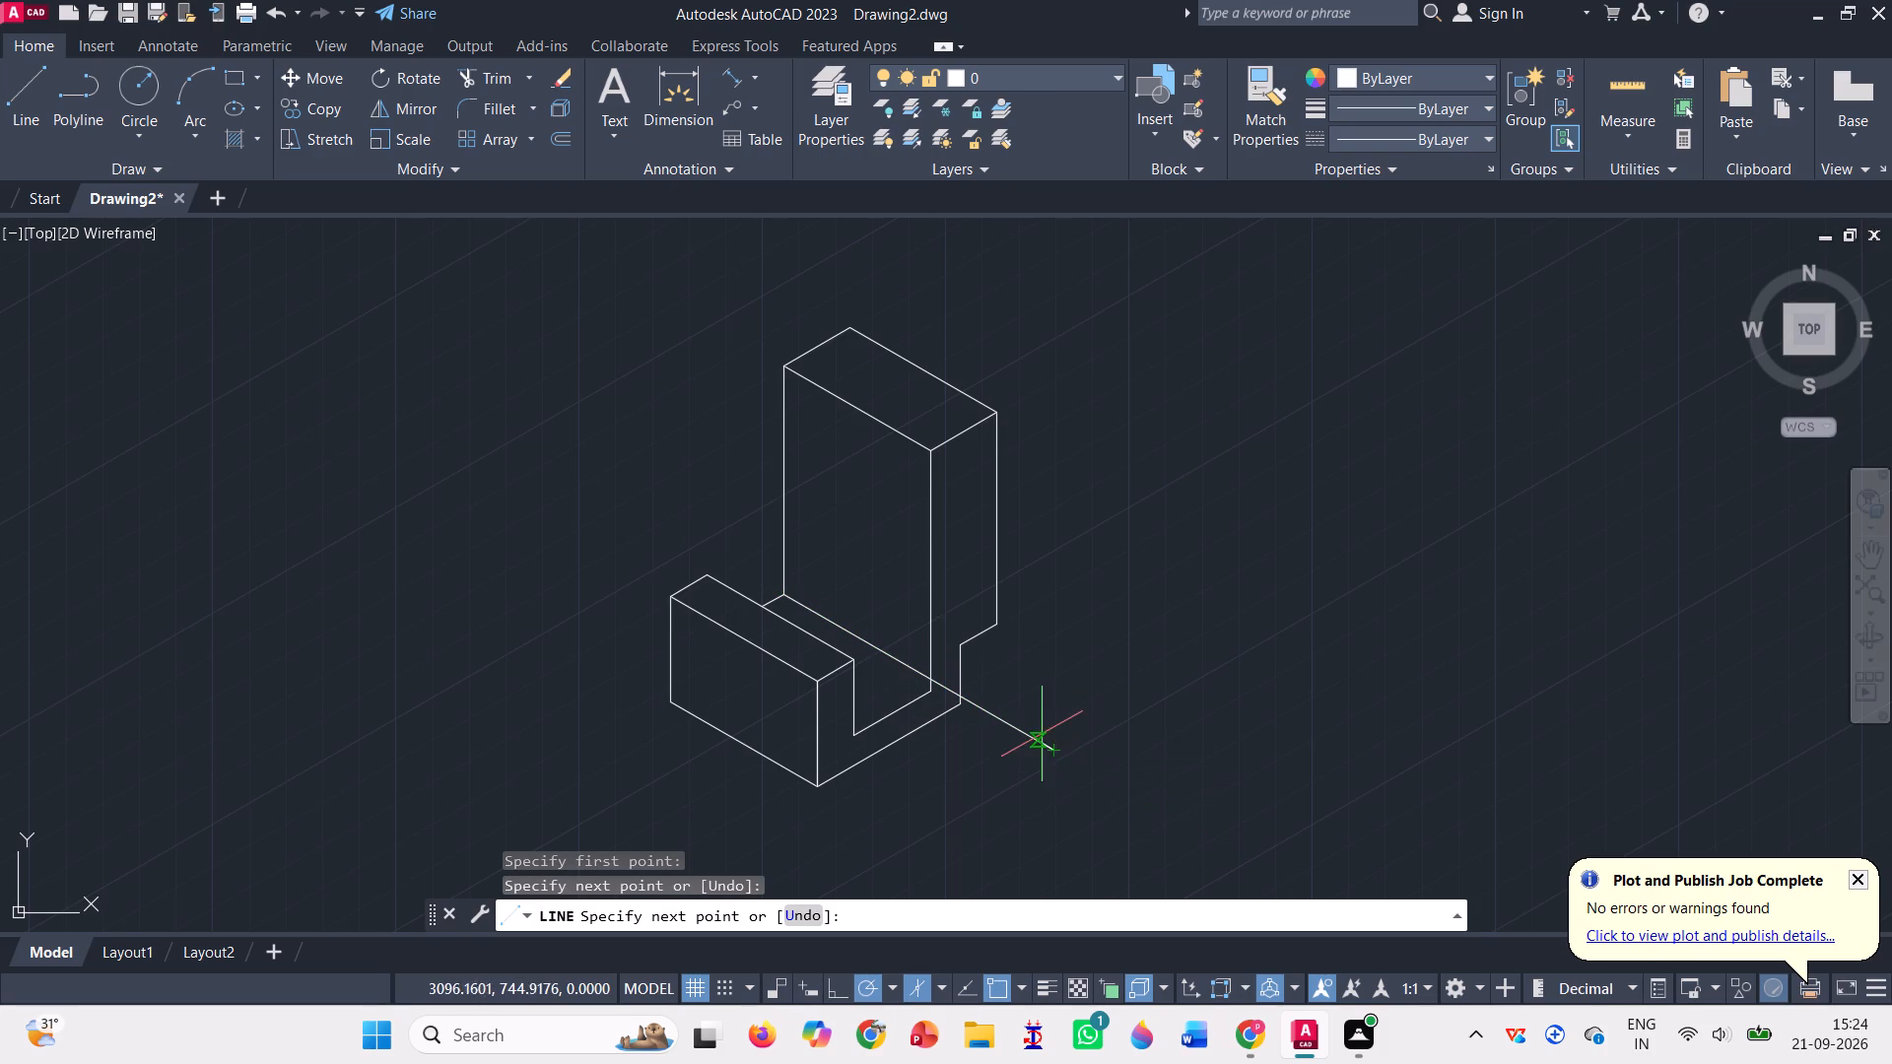
key(Escape)
Draw a line parallel to the slot floor edge from where the upright's front vertical edge meets the long sloping line, past the slot's wall edge.
scroll(952, 682, up, 3)
scroll(923, 666, down, 2)
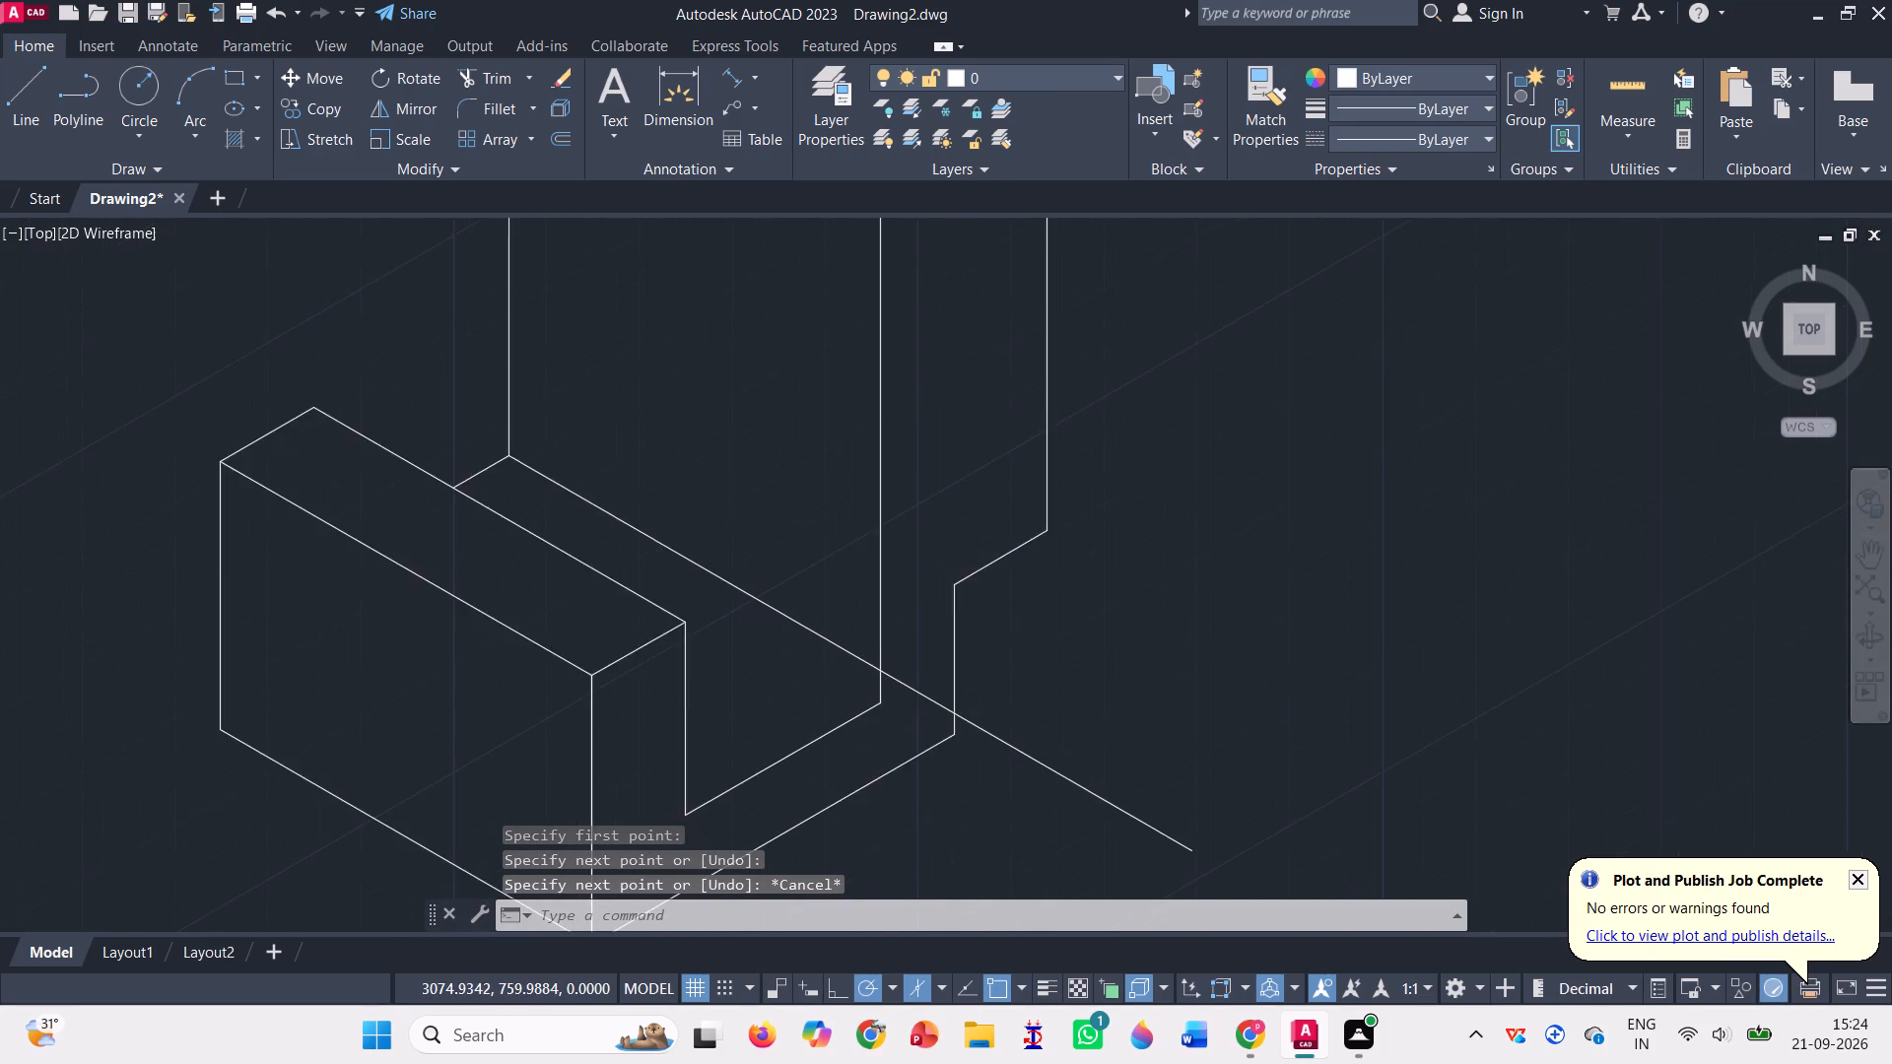
click(32, 87)
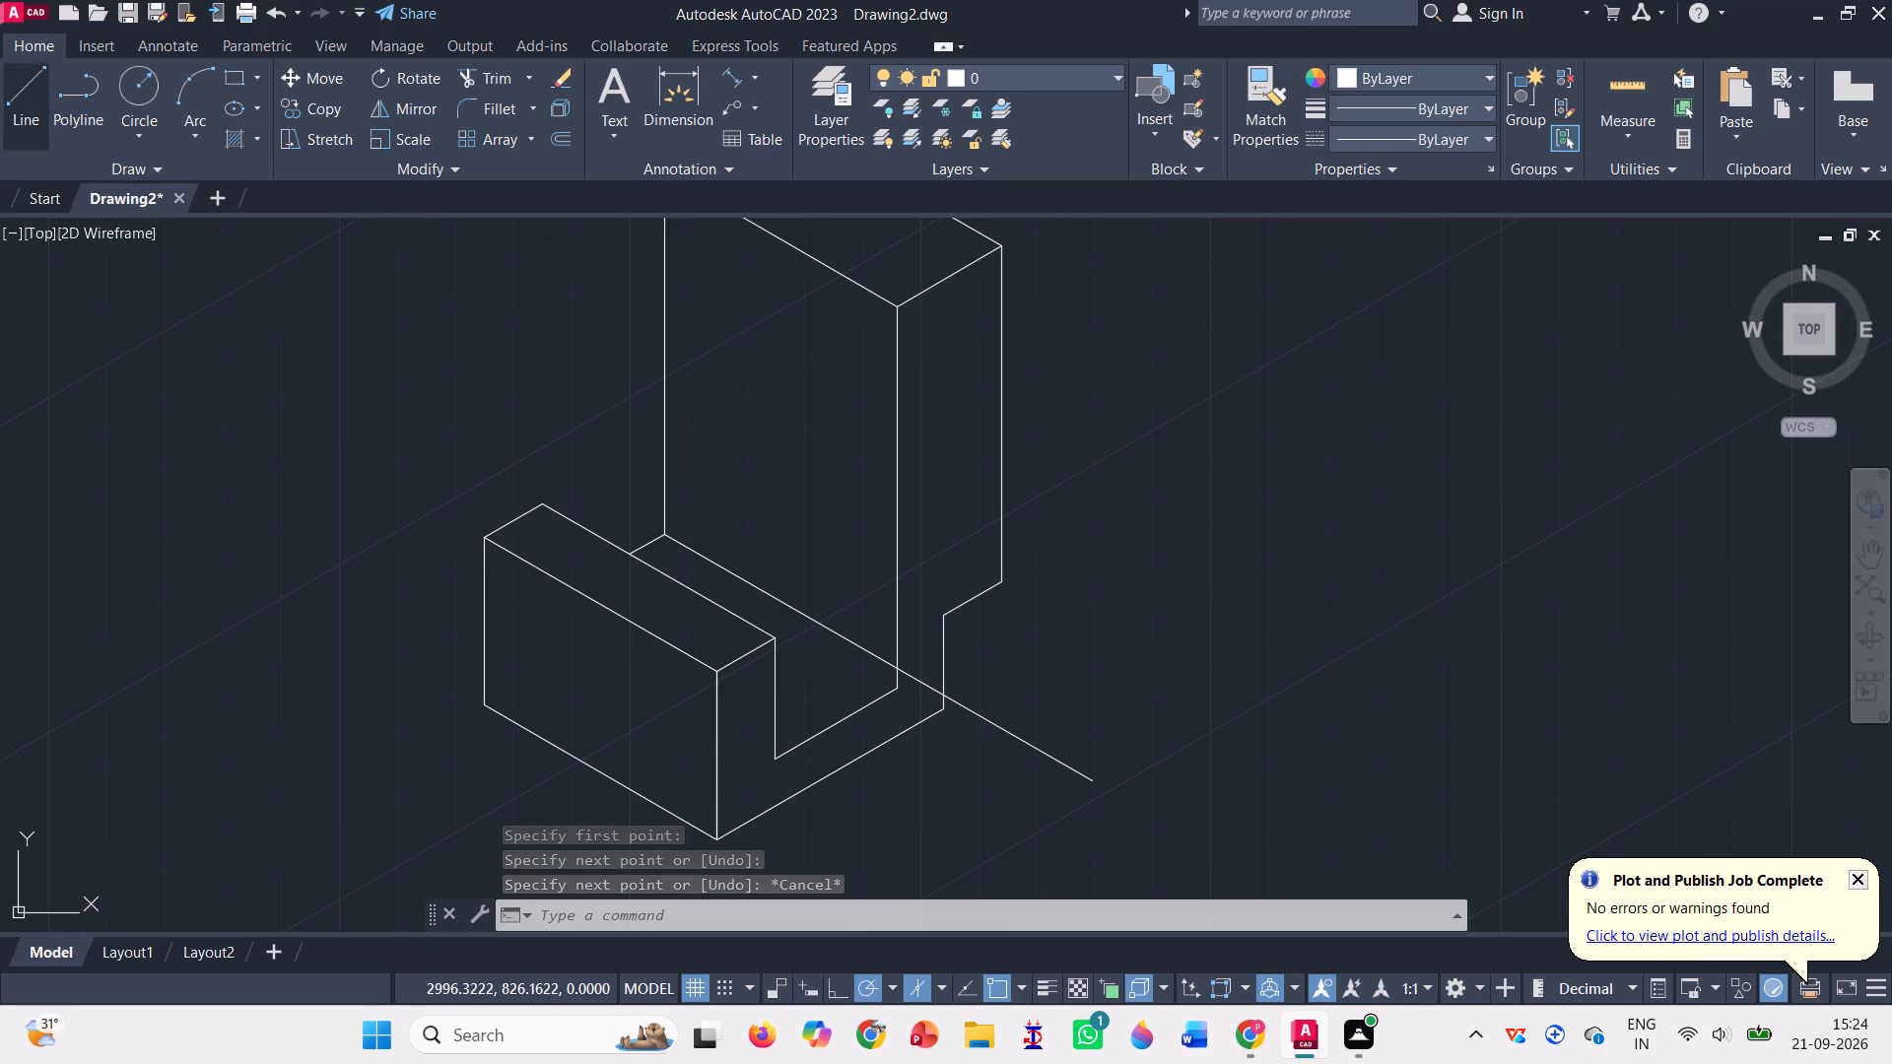
click(892, 666)
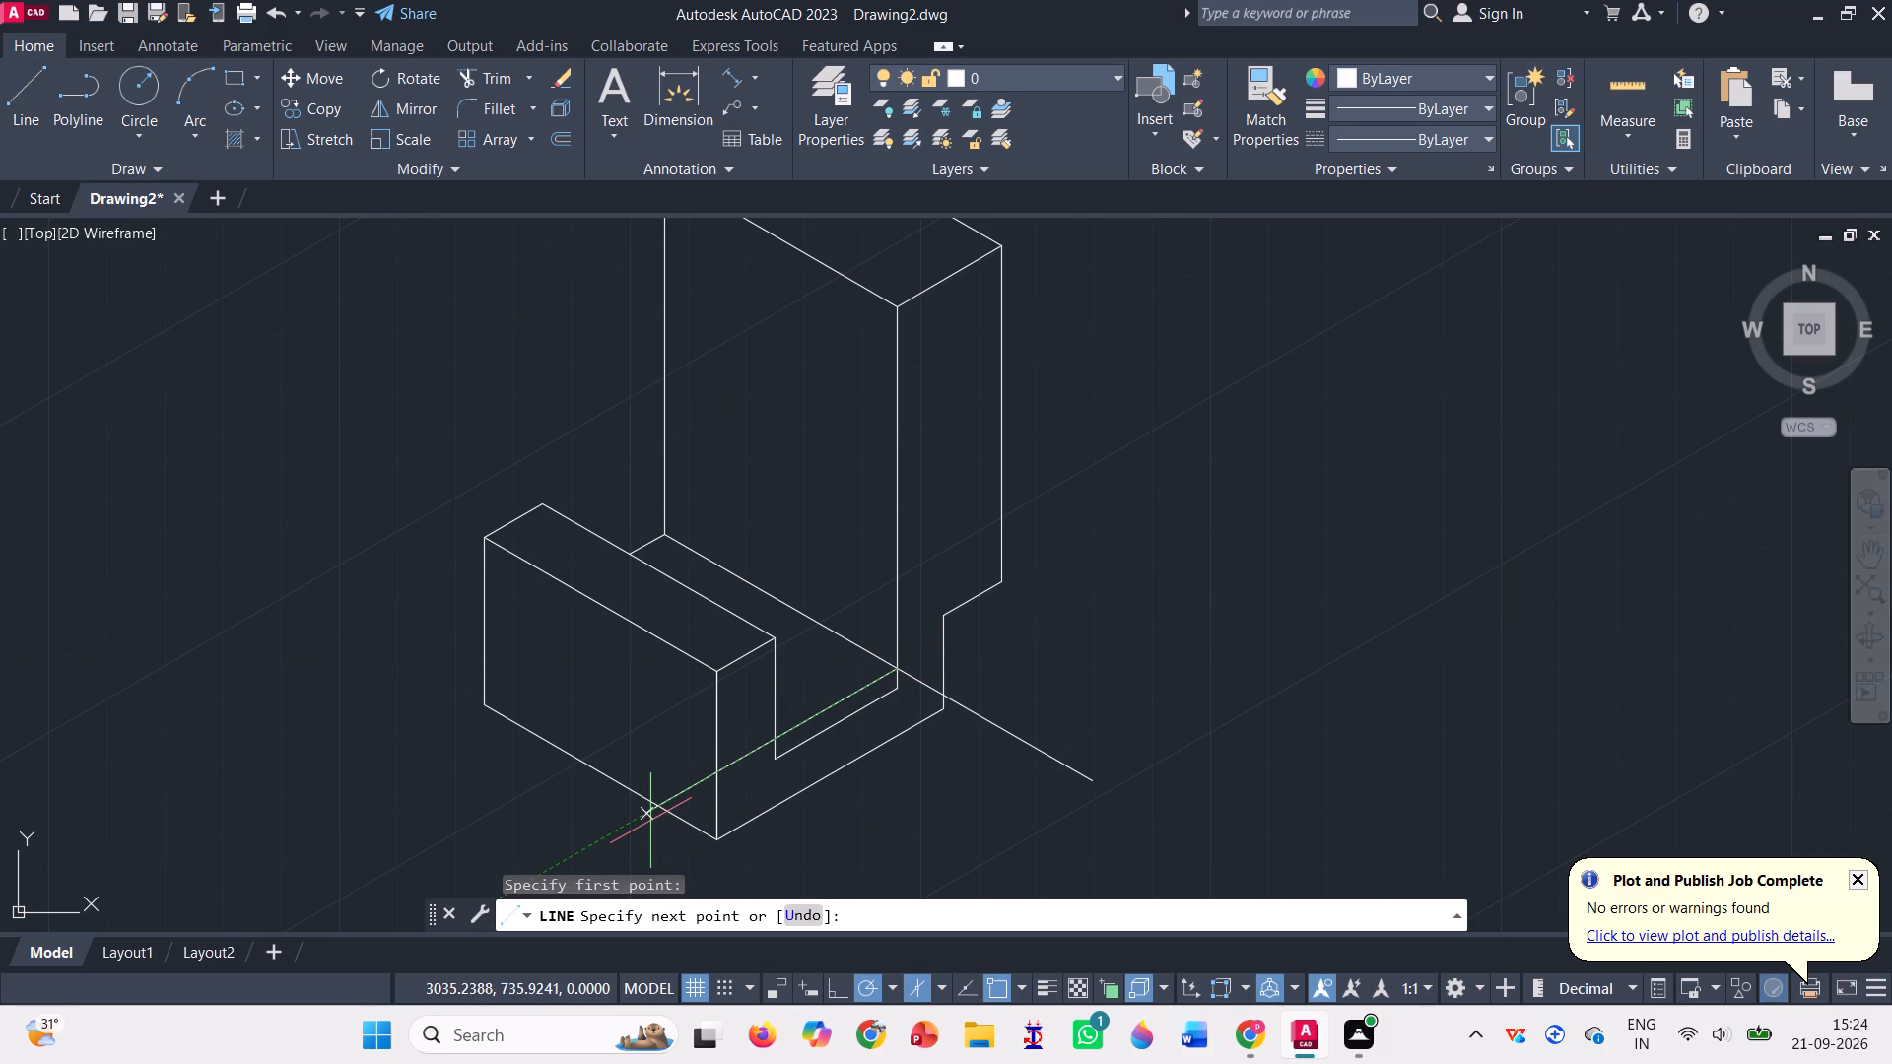
click(733, 764)
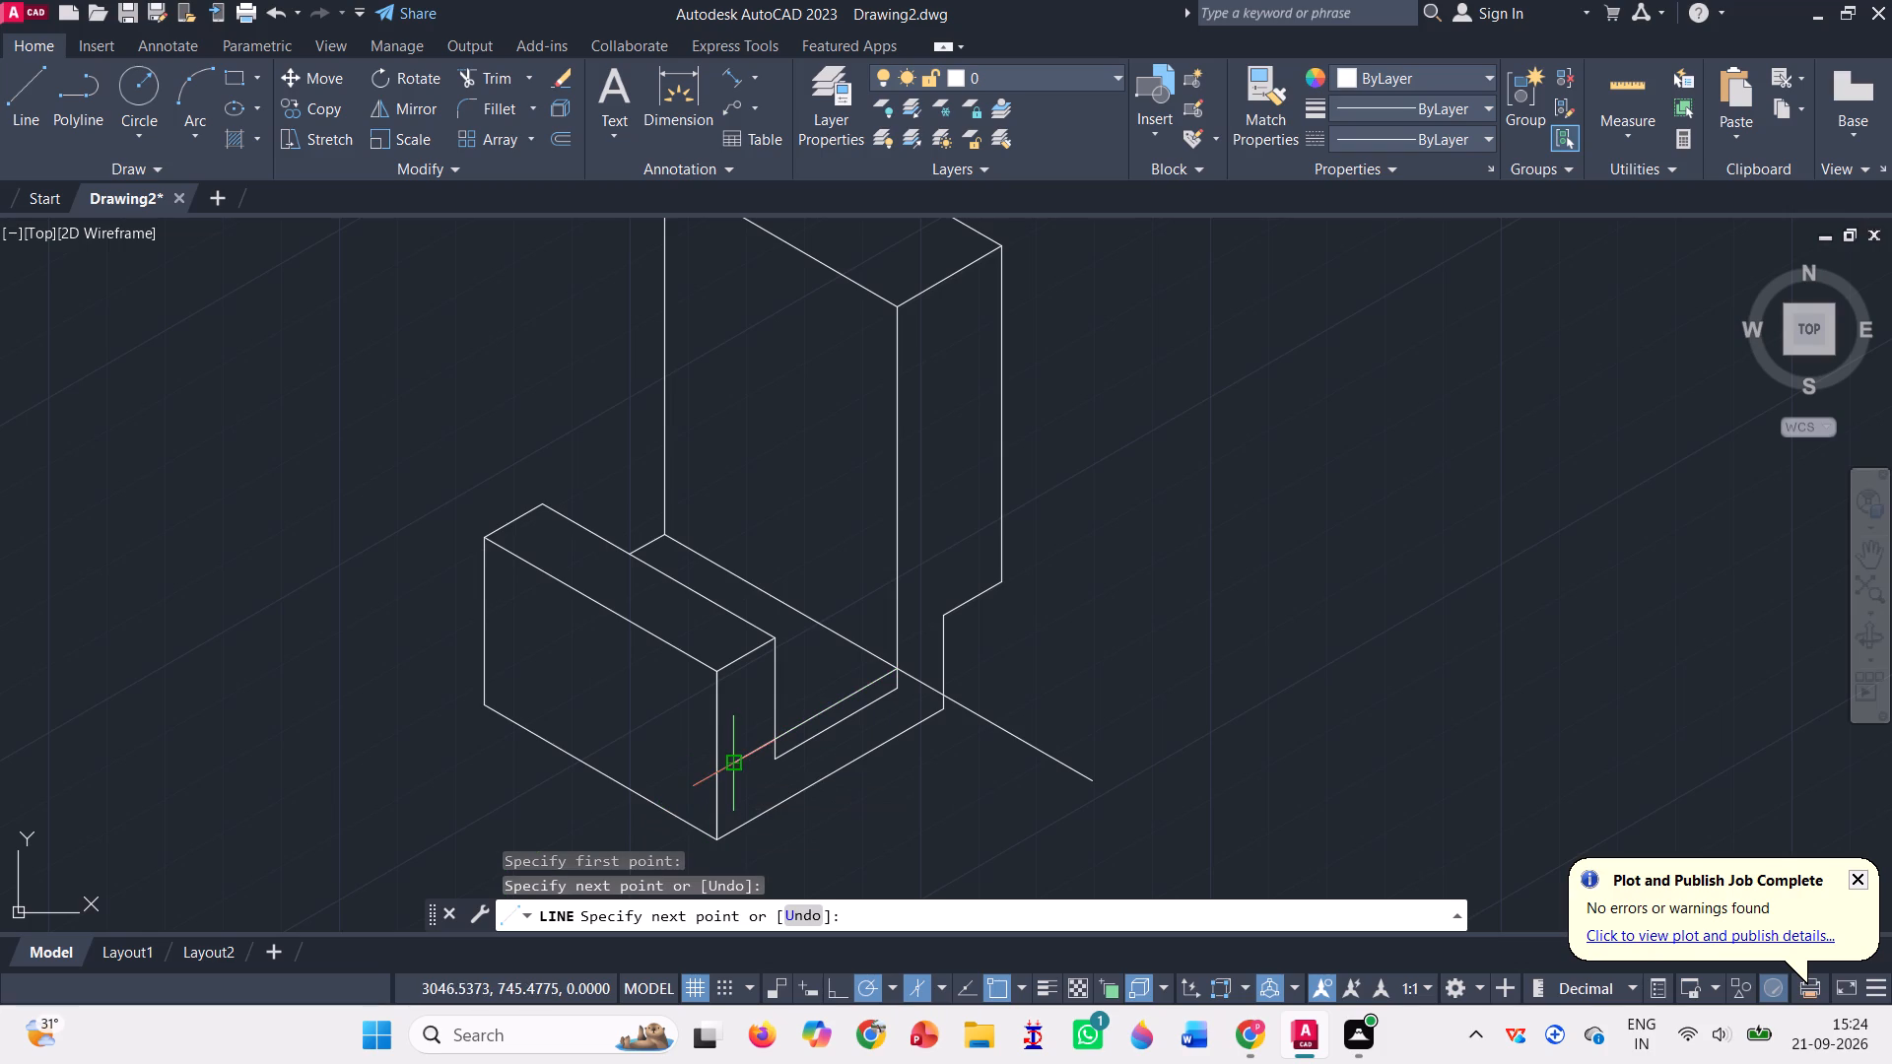
key(Escape)
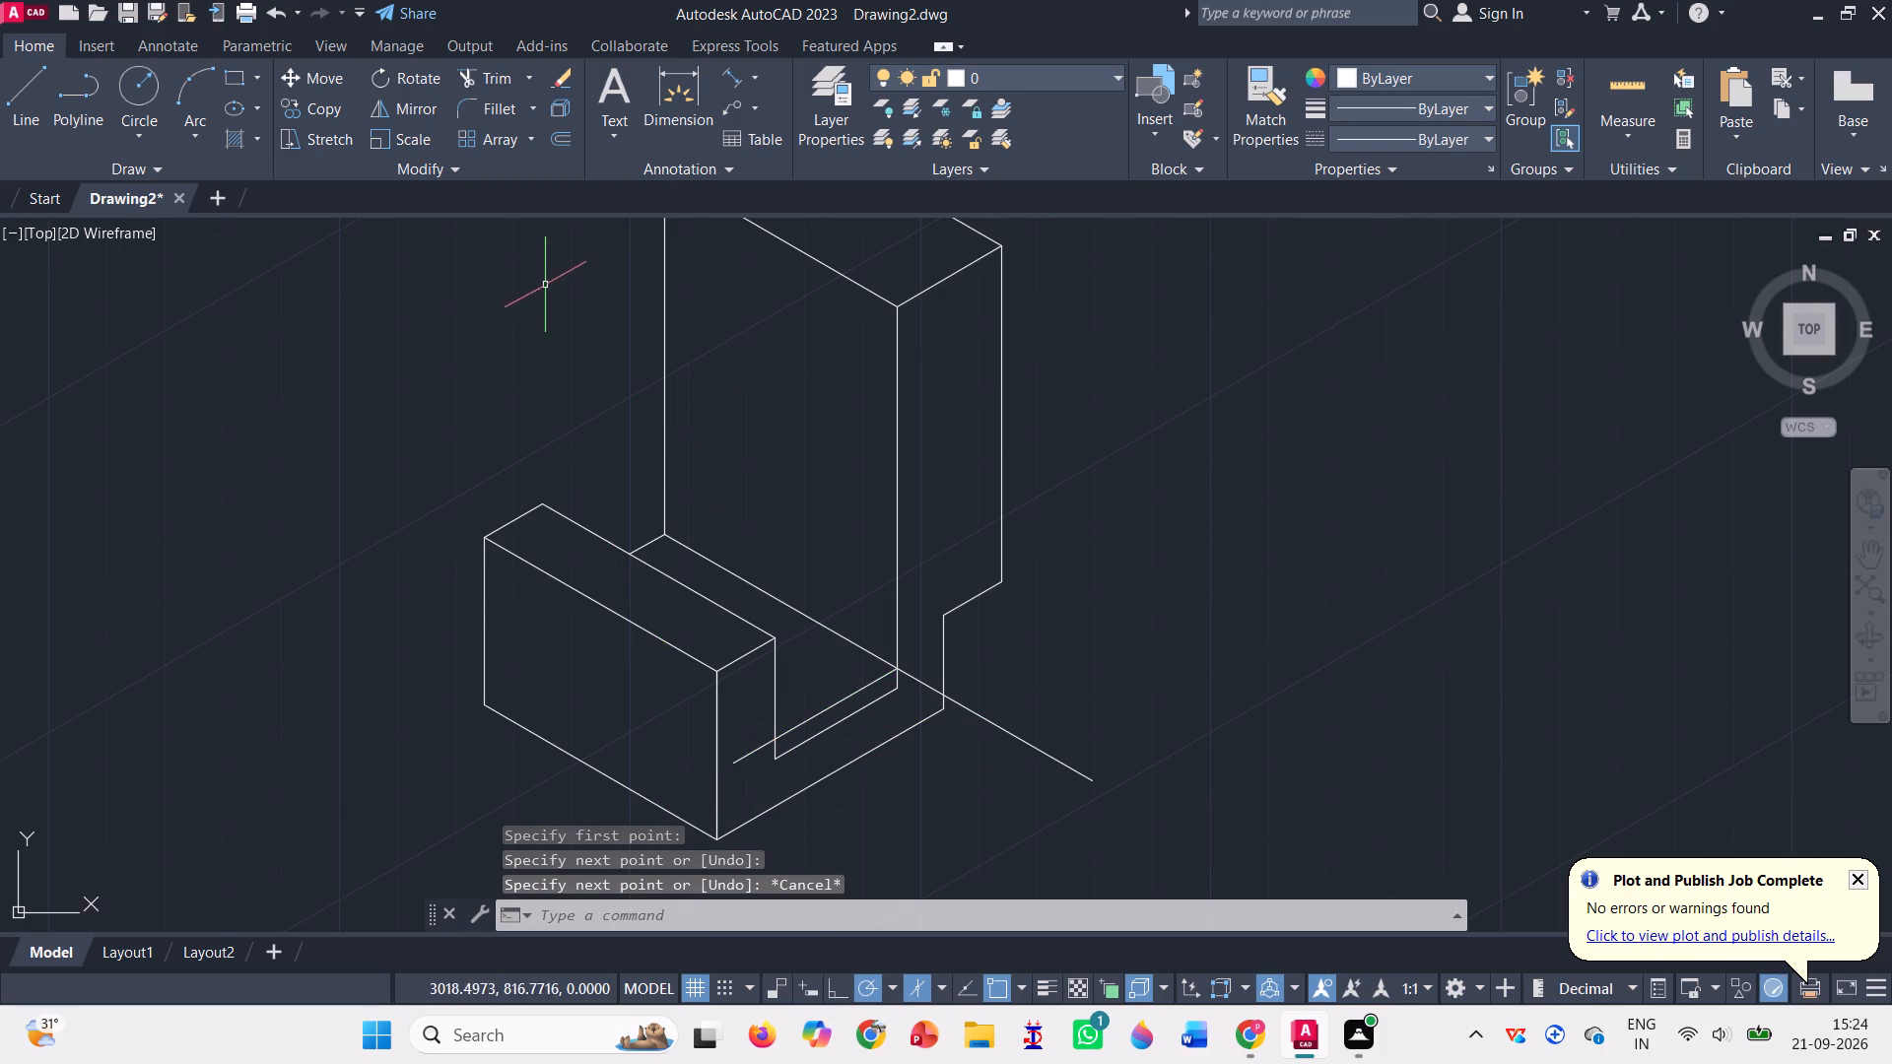
Trim the sloping line beyond the upright's front edge, the old lower slot floor edge, and the overhanging ends at both slot corners.
click(490, 66)
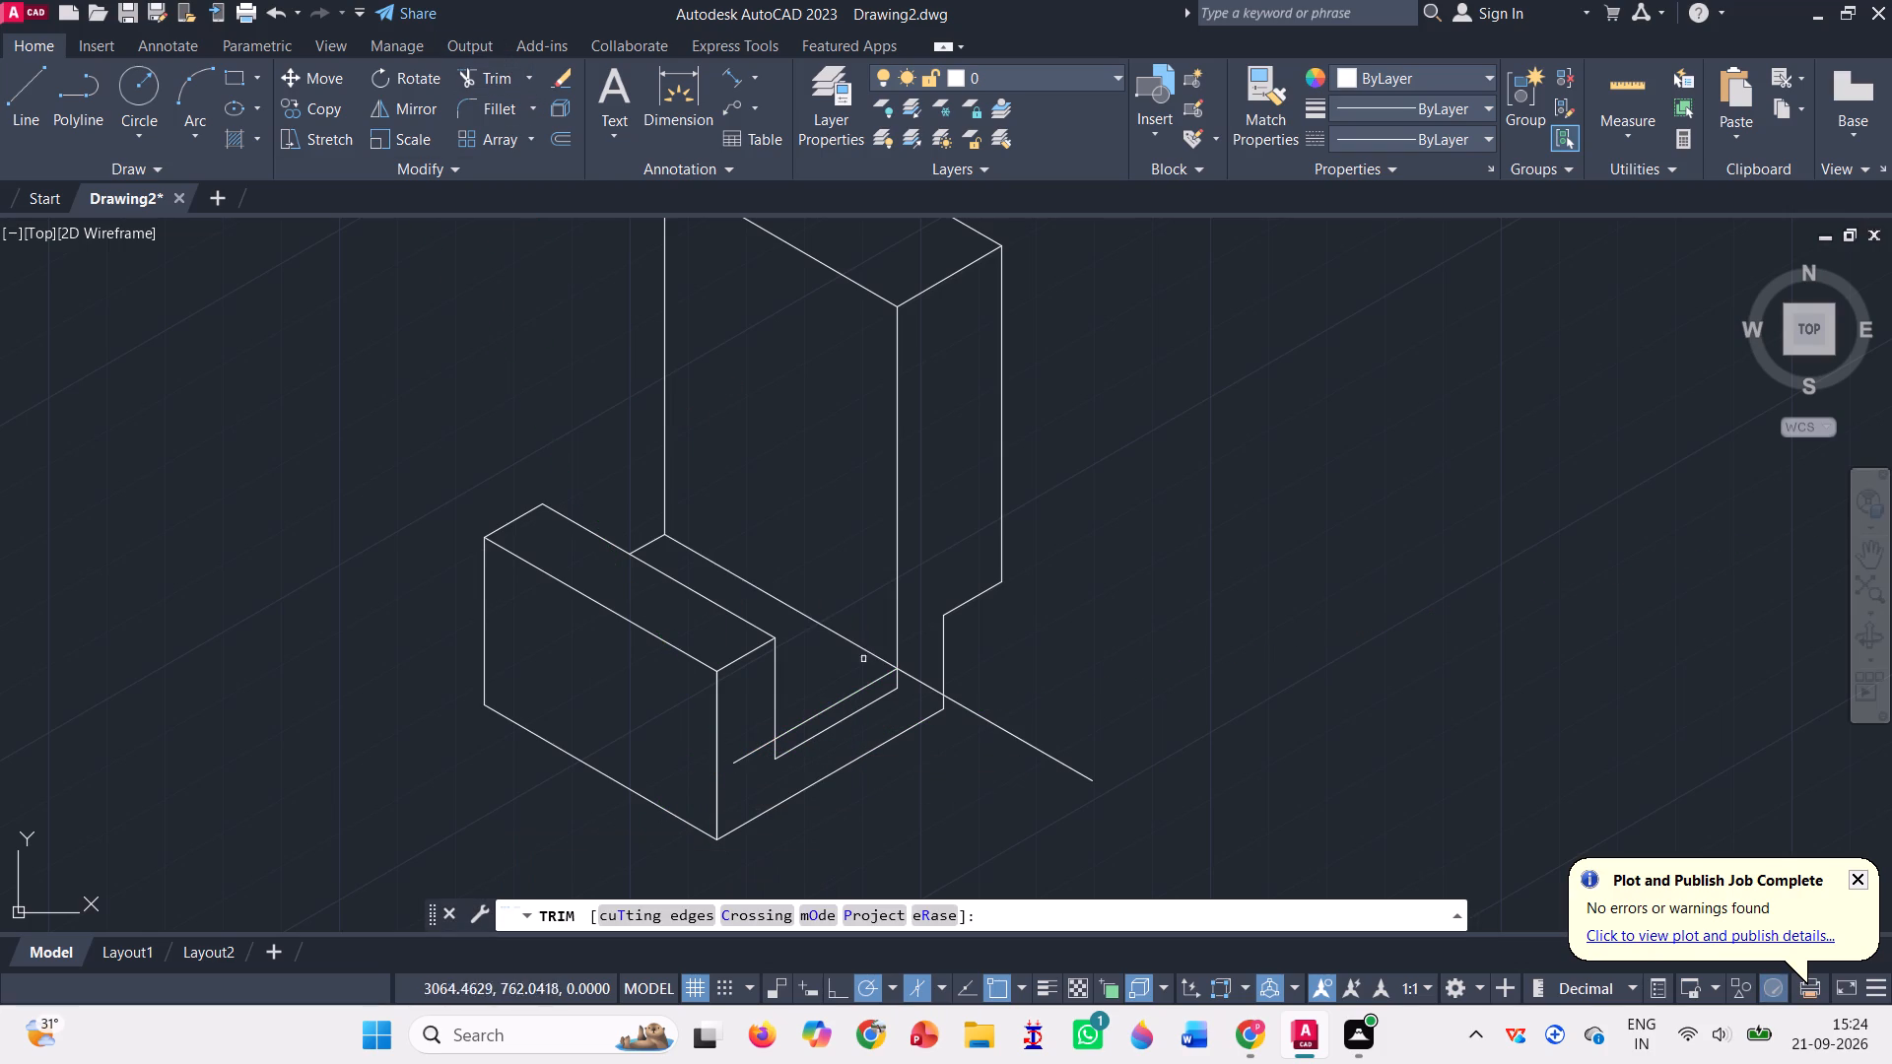
click(908, 679)
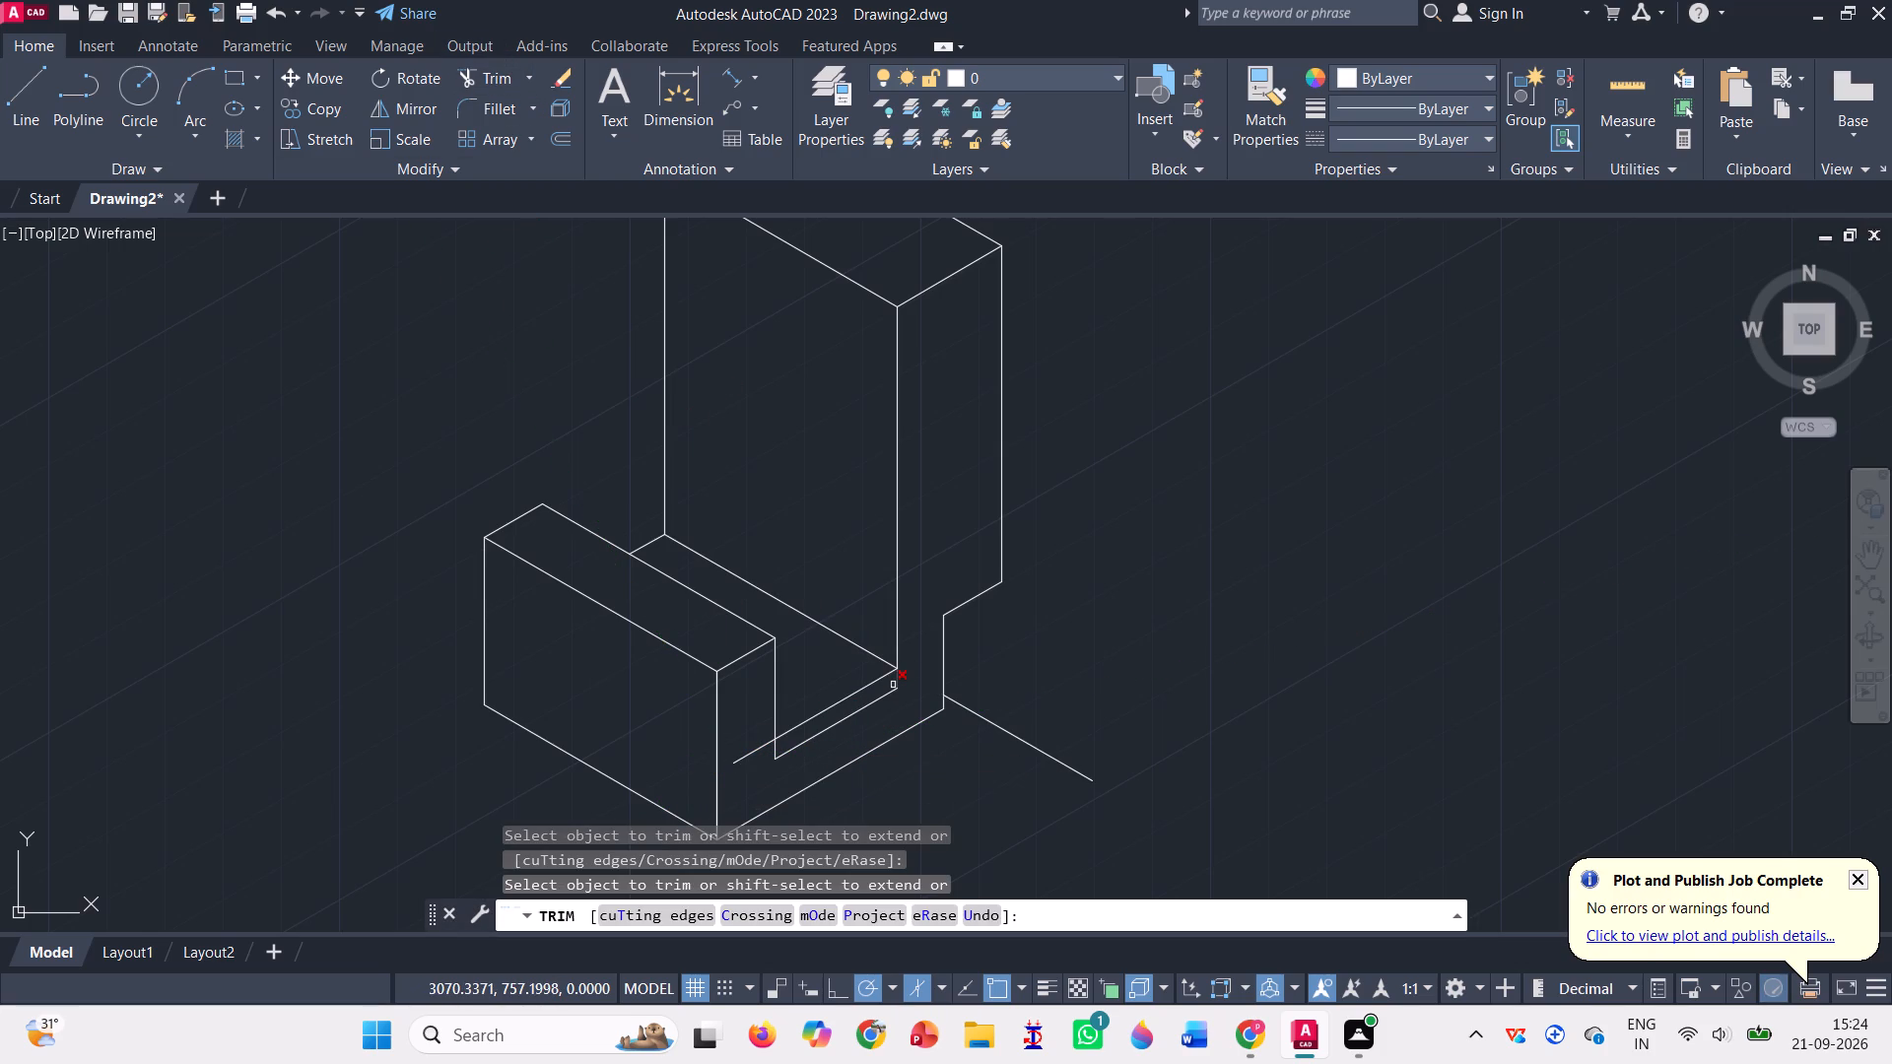
click(893, 685)
click(881, 700)
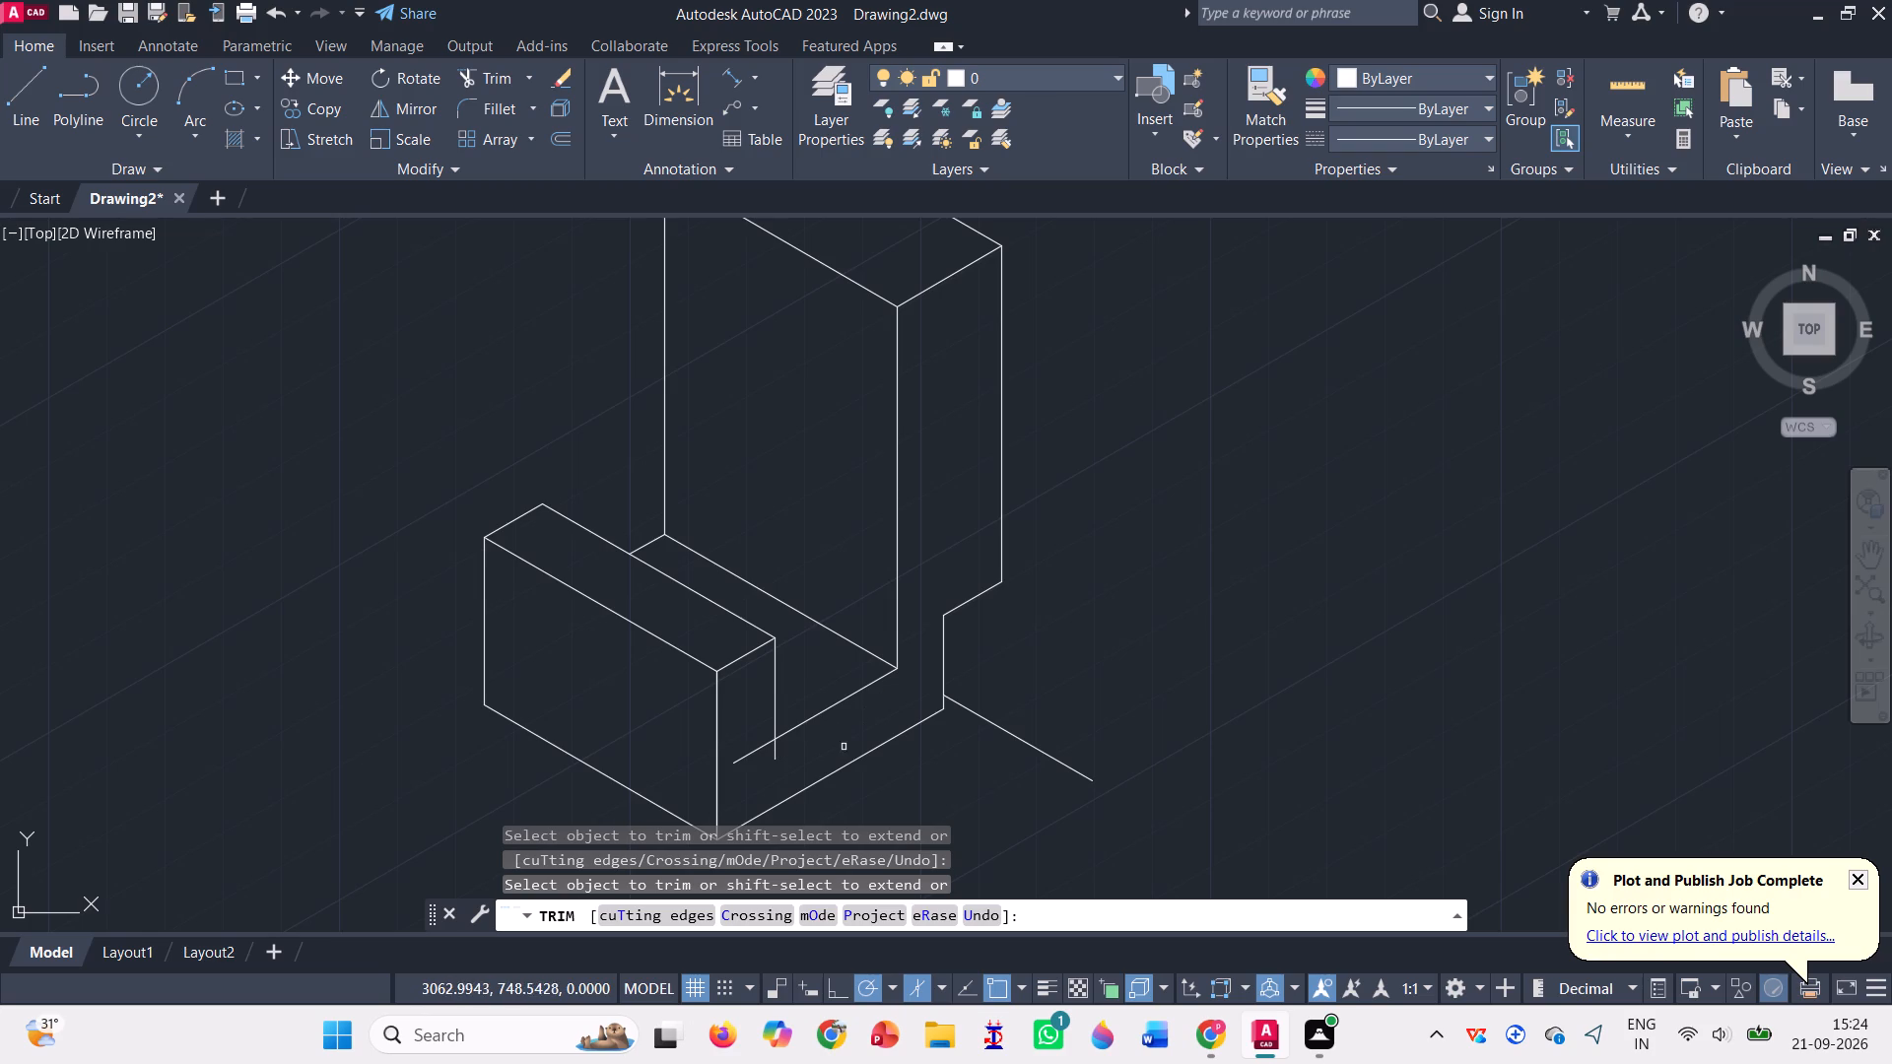
click(758, 744)
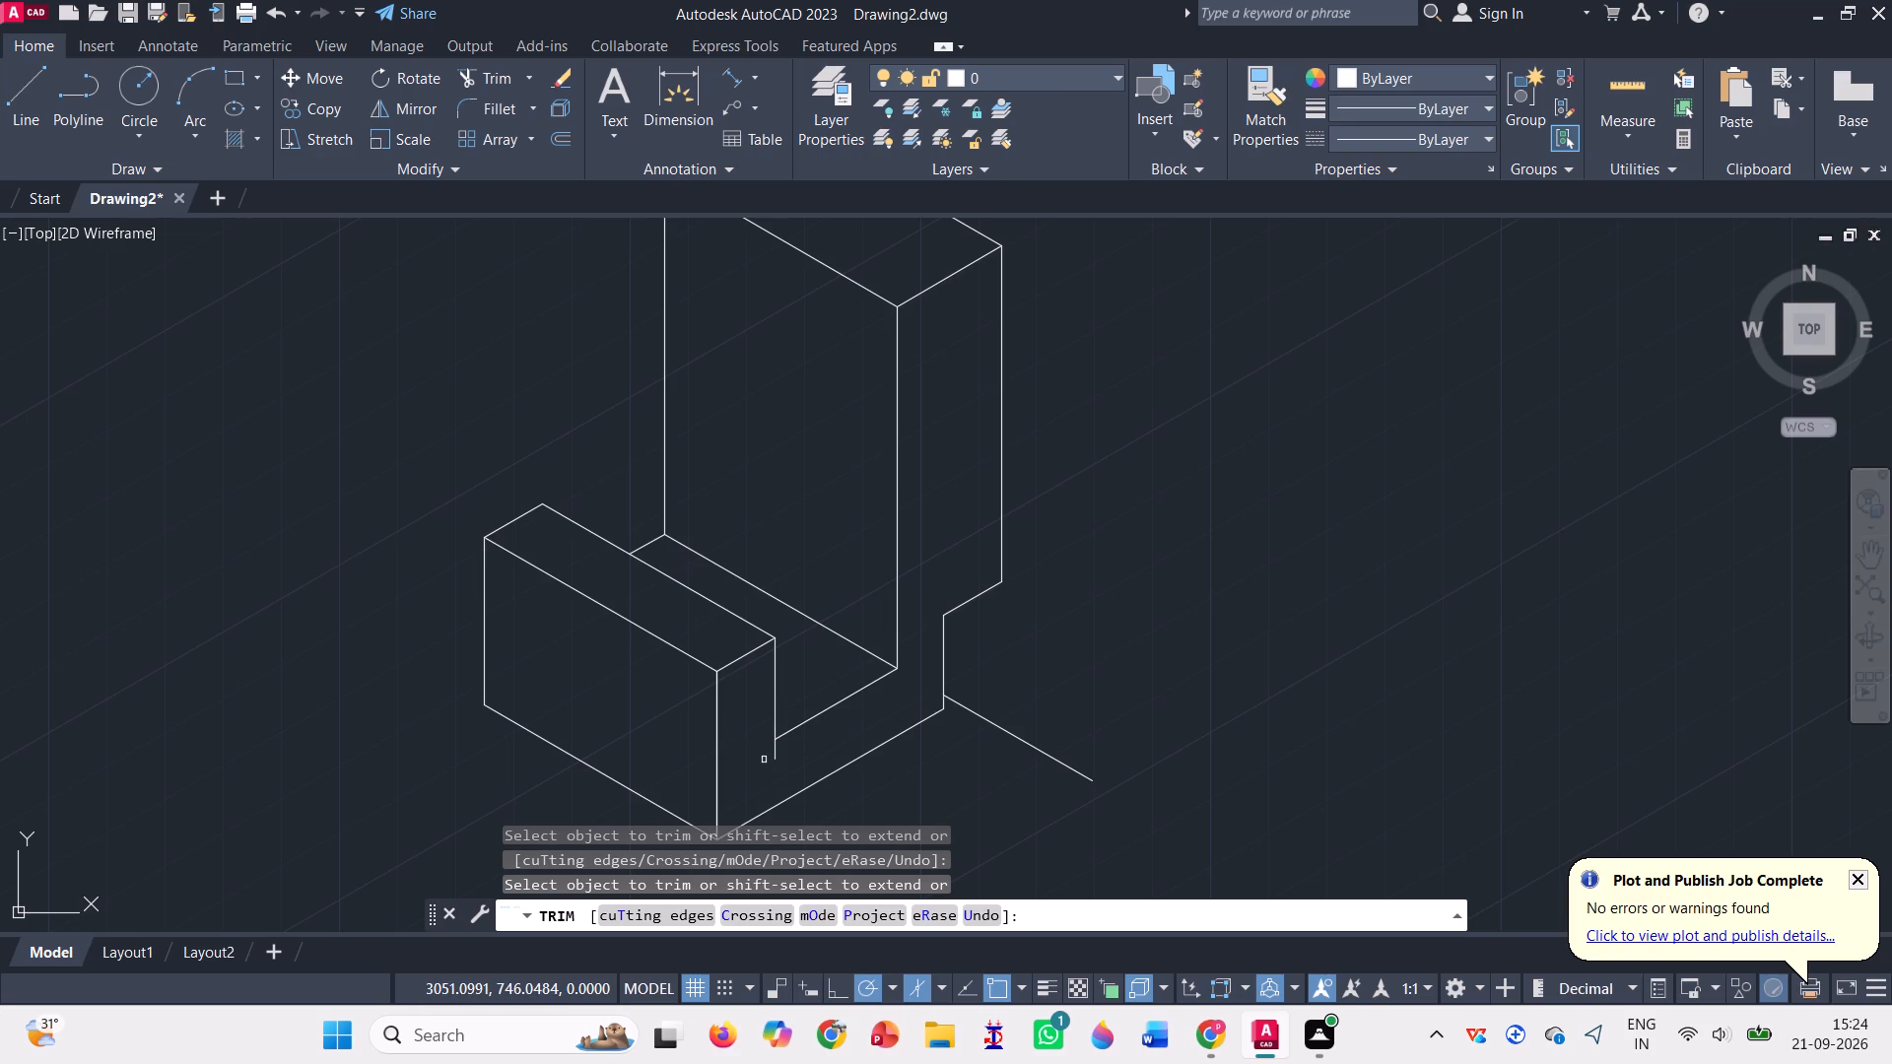
click(764, 760)
click(778, 746)
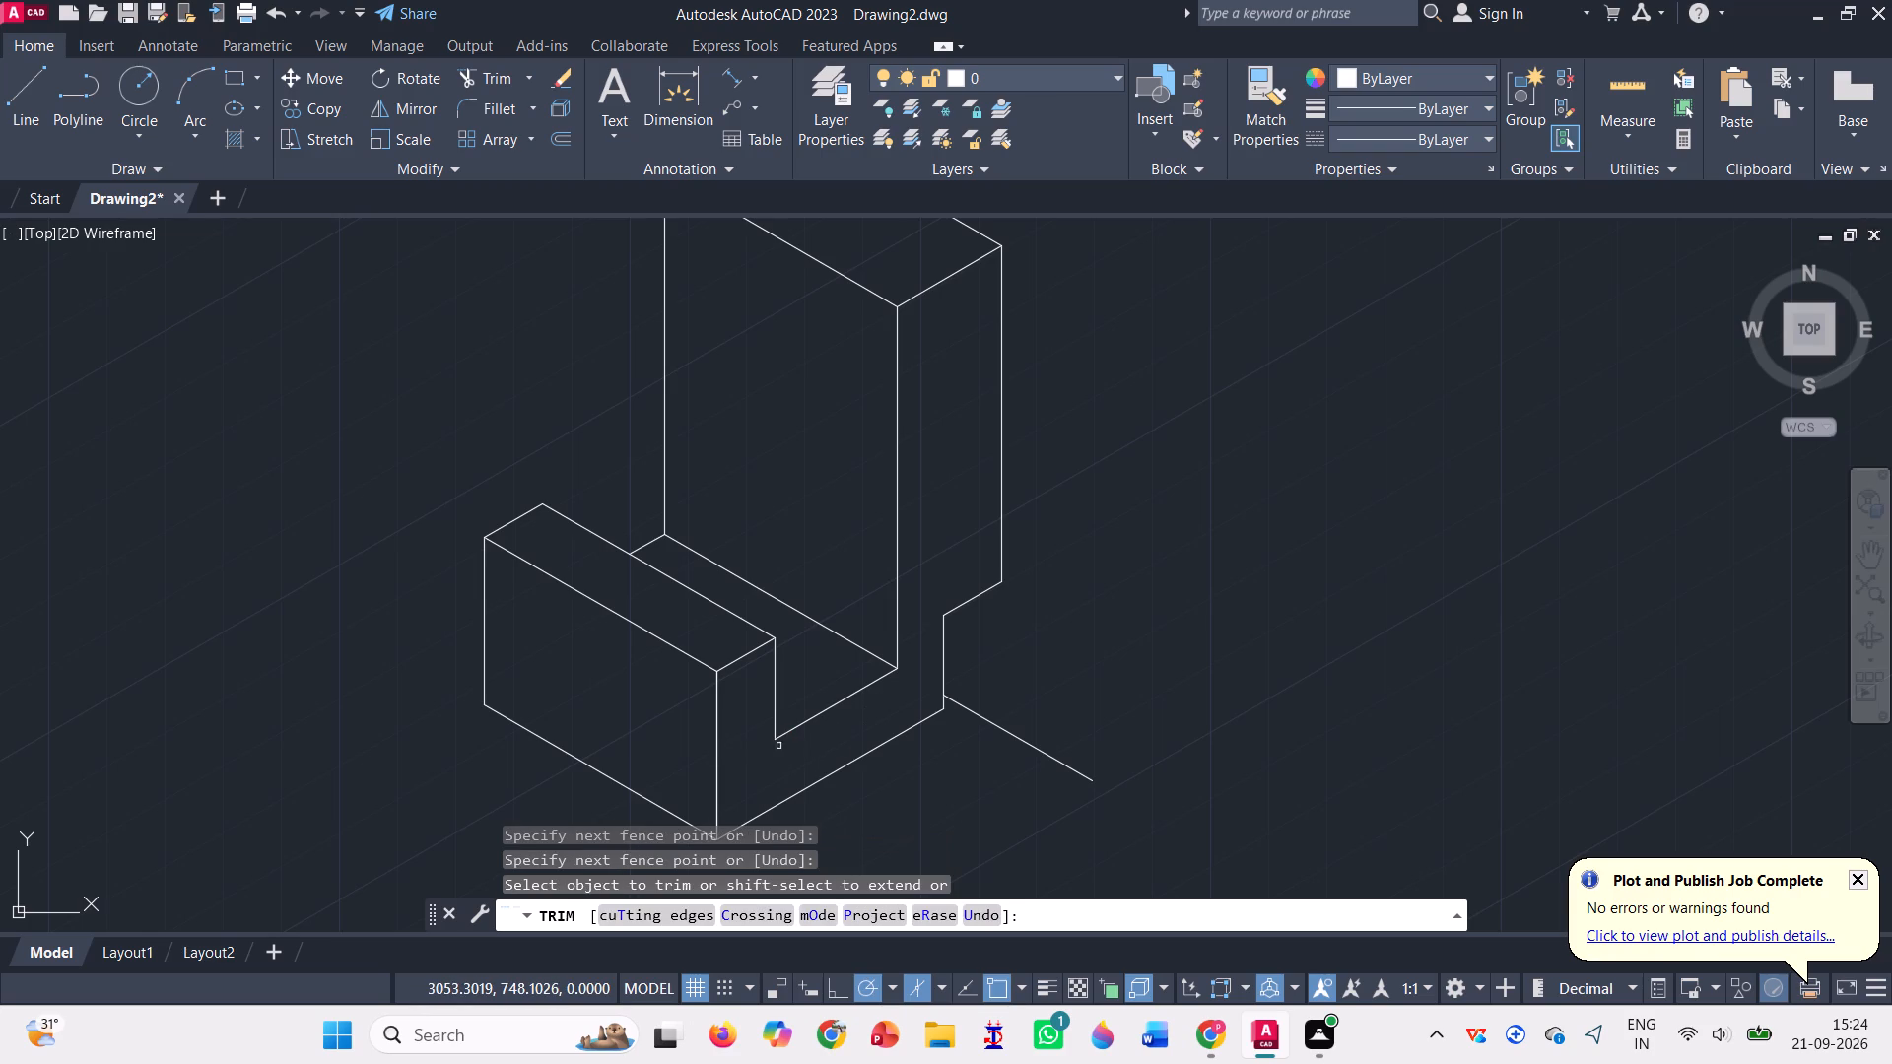
click(993, 720)
scroll(989, 656, down, 1)
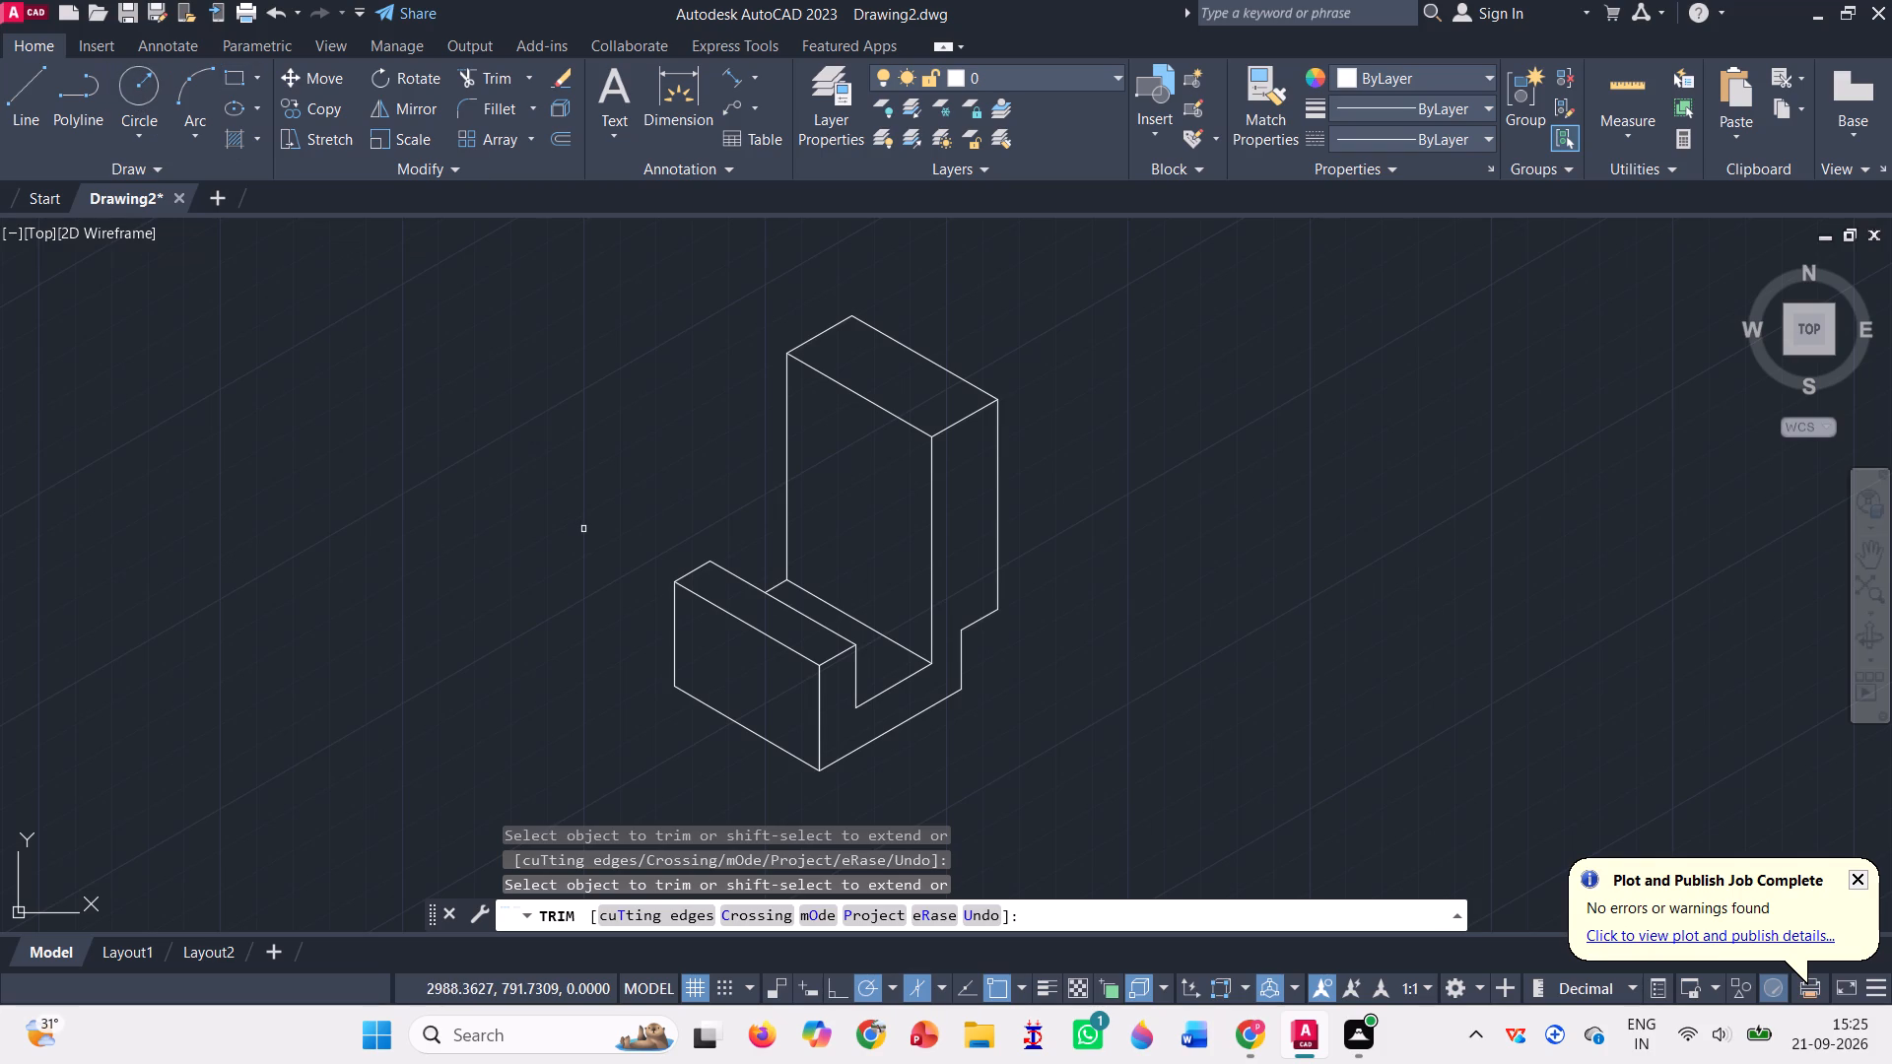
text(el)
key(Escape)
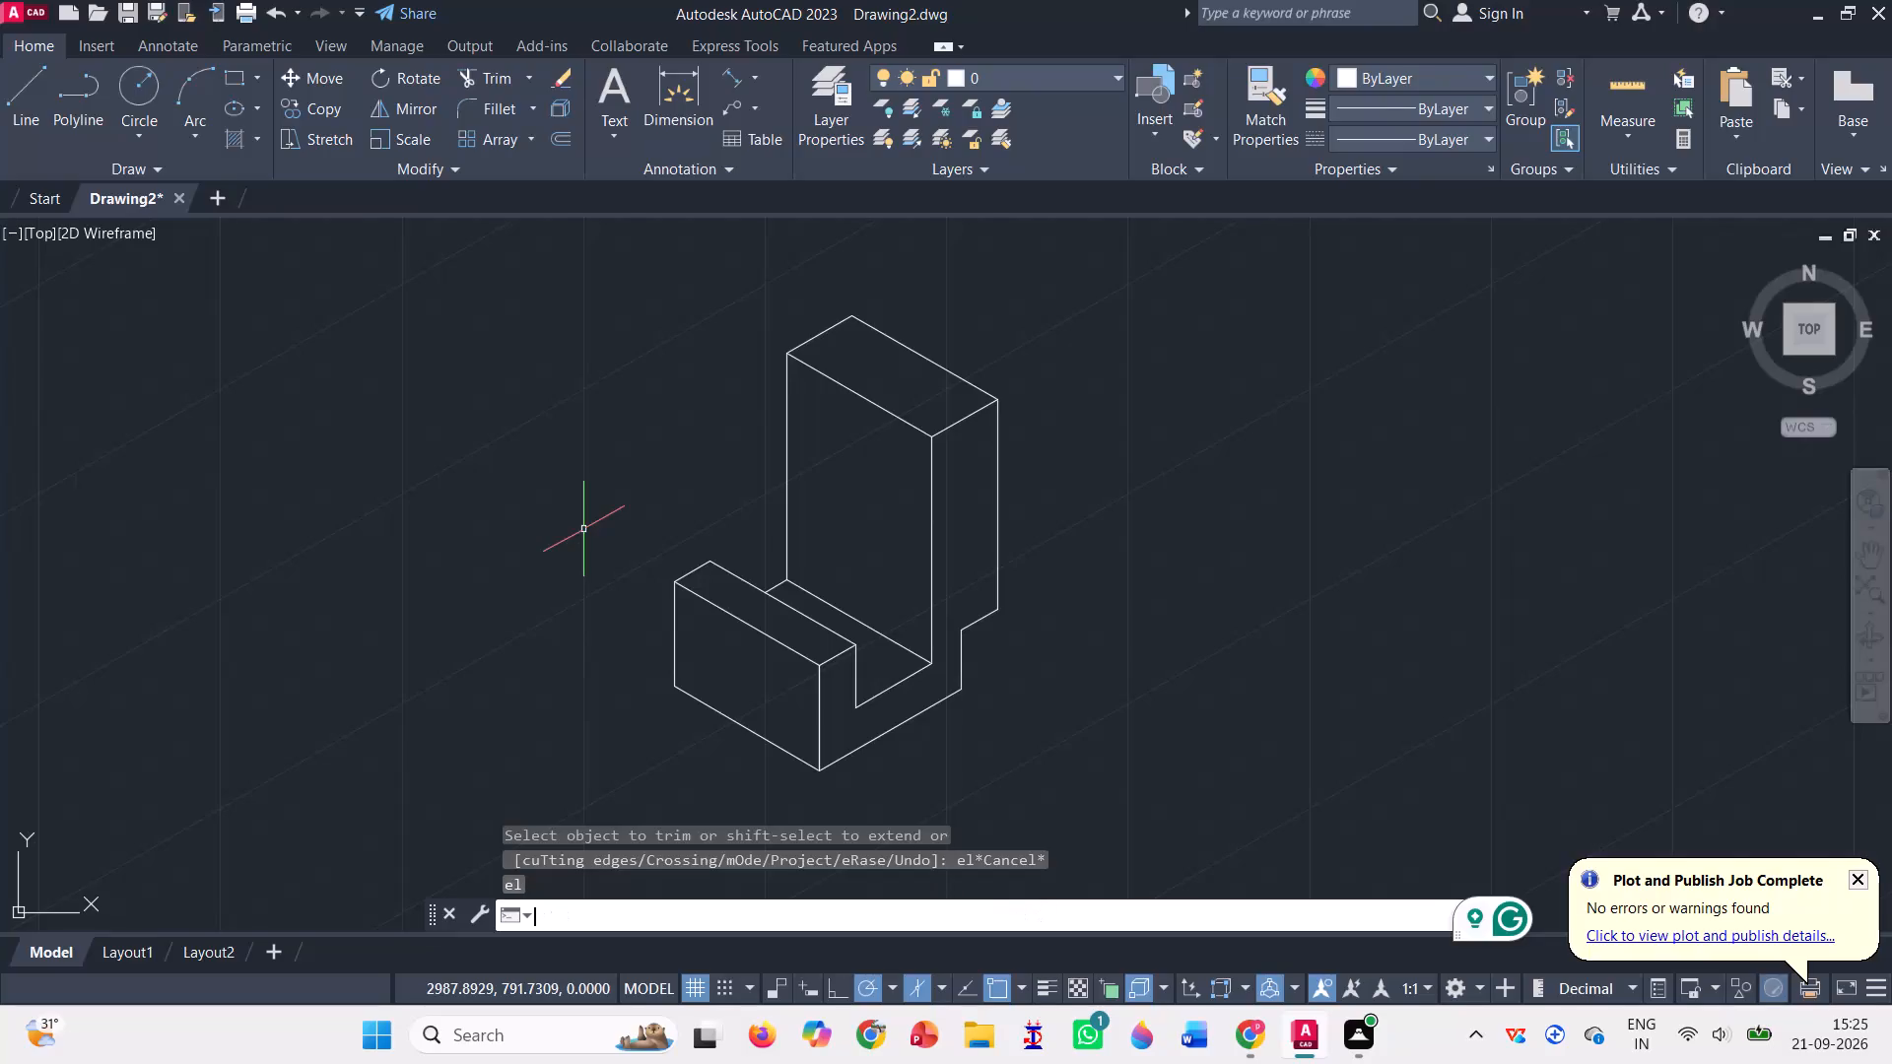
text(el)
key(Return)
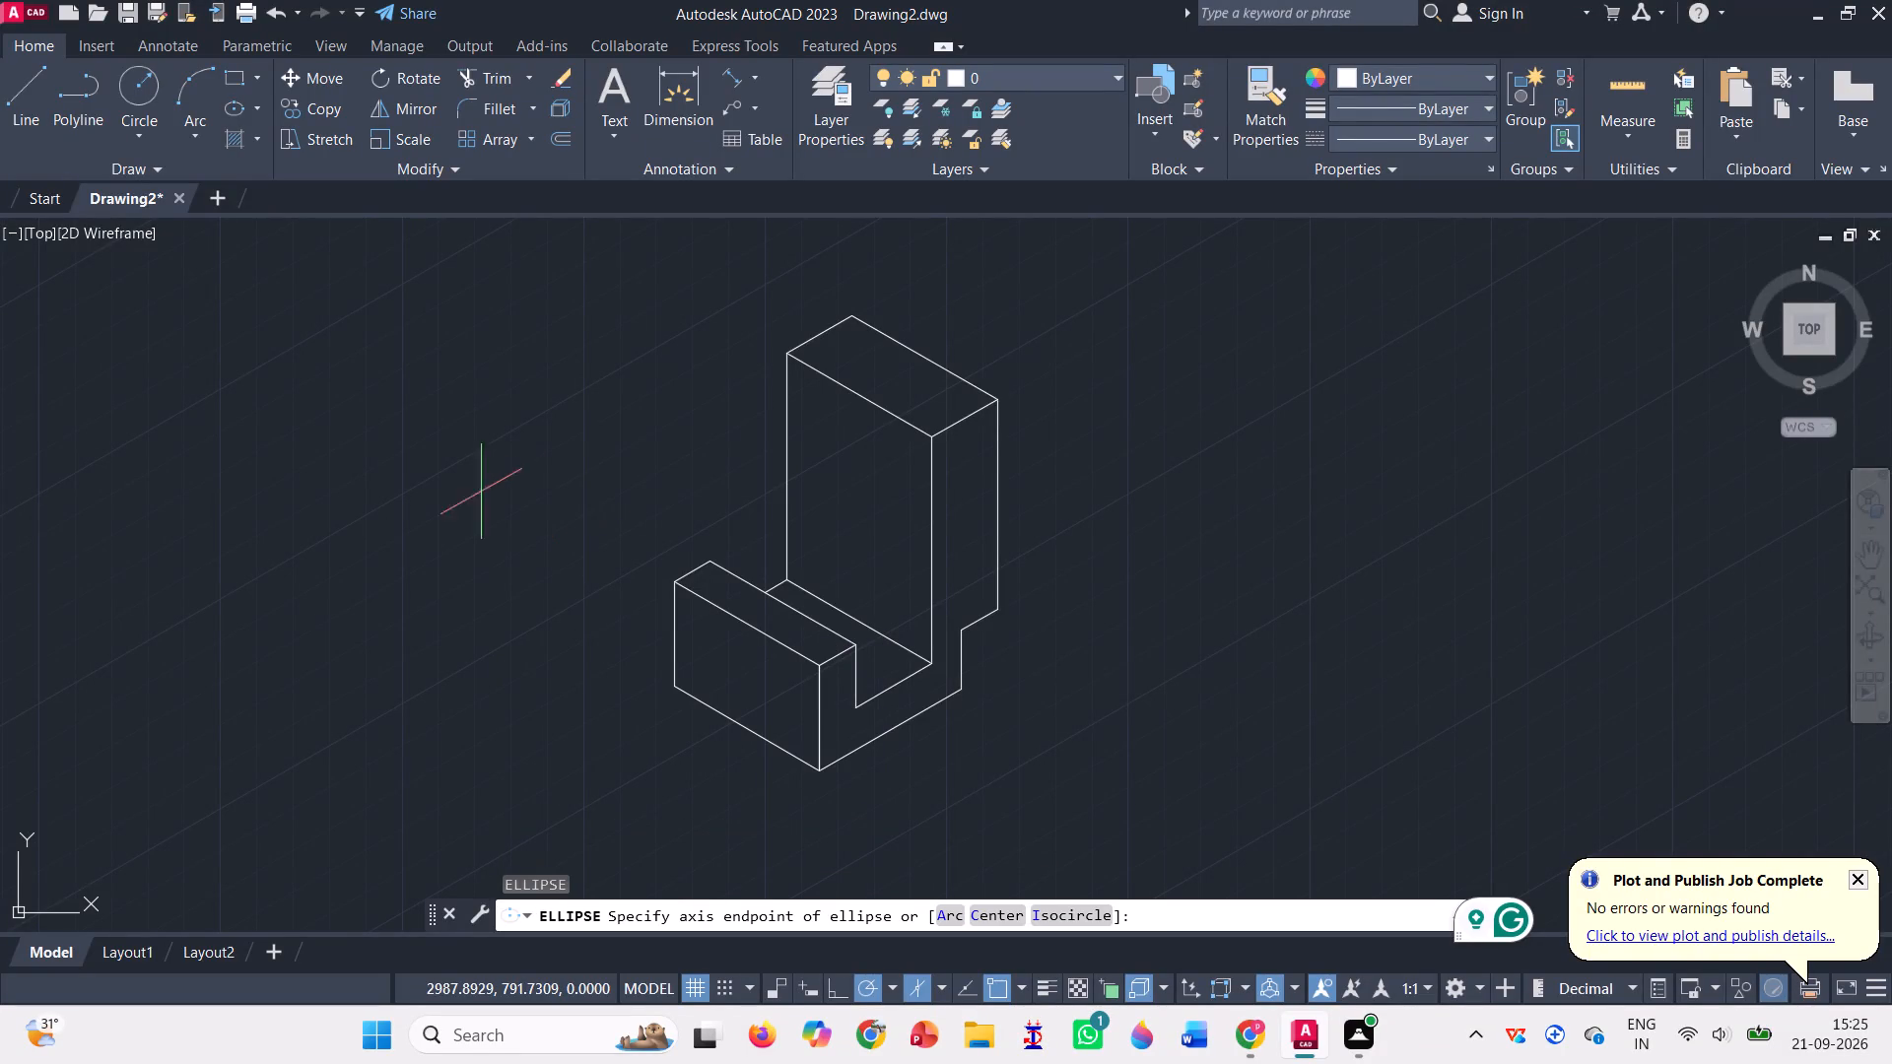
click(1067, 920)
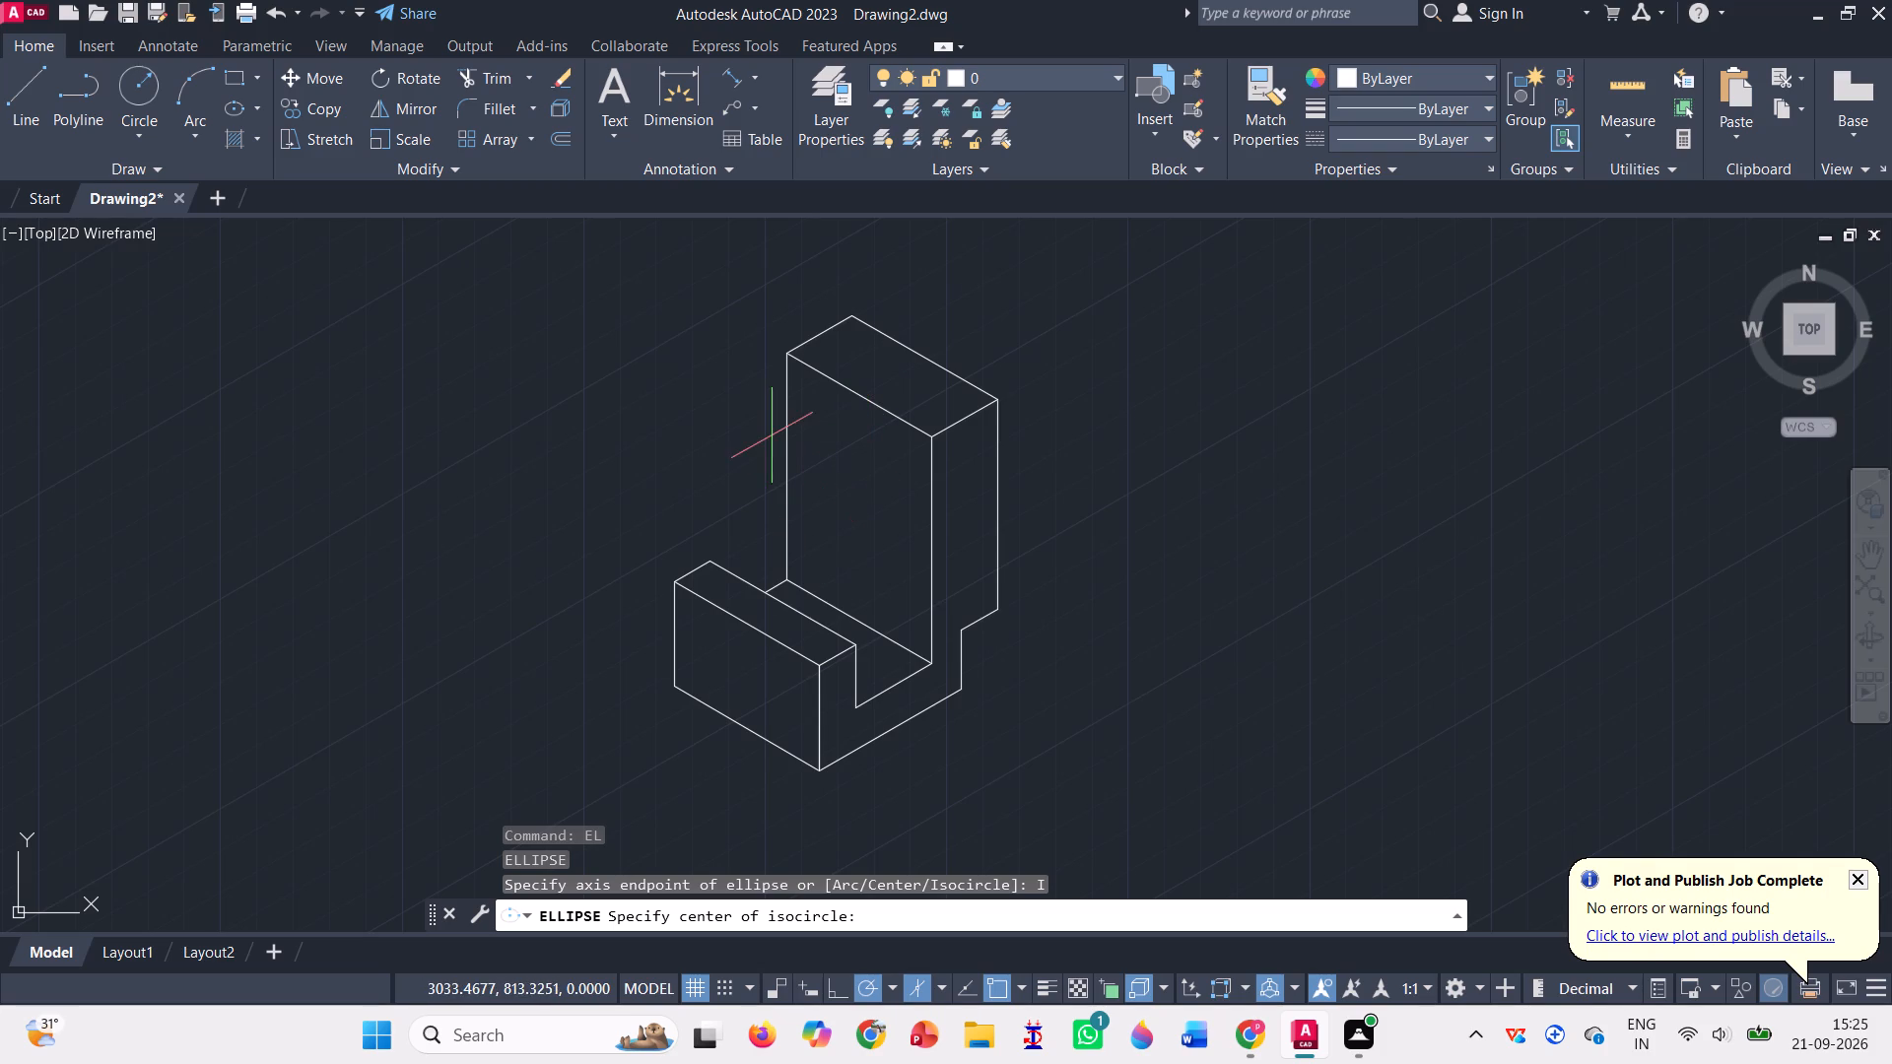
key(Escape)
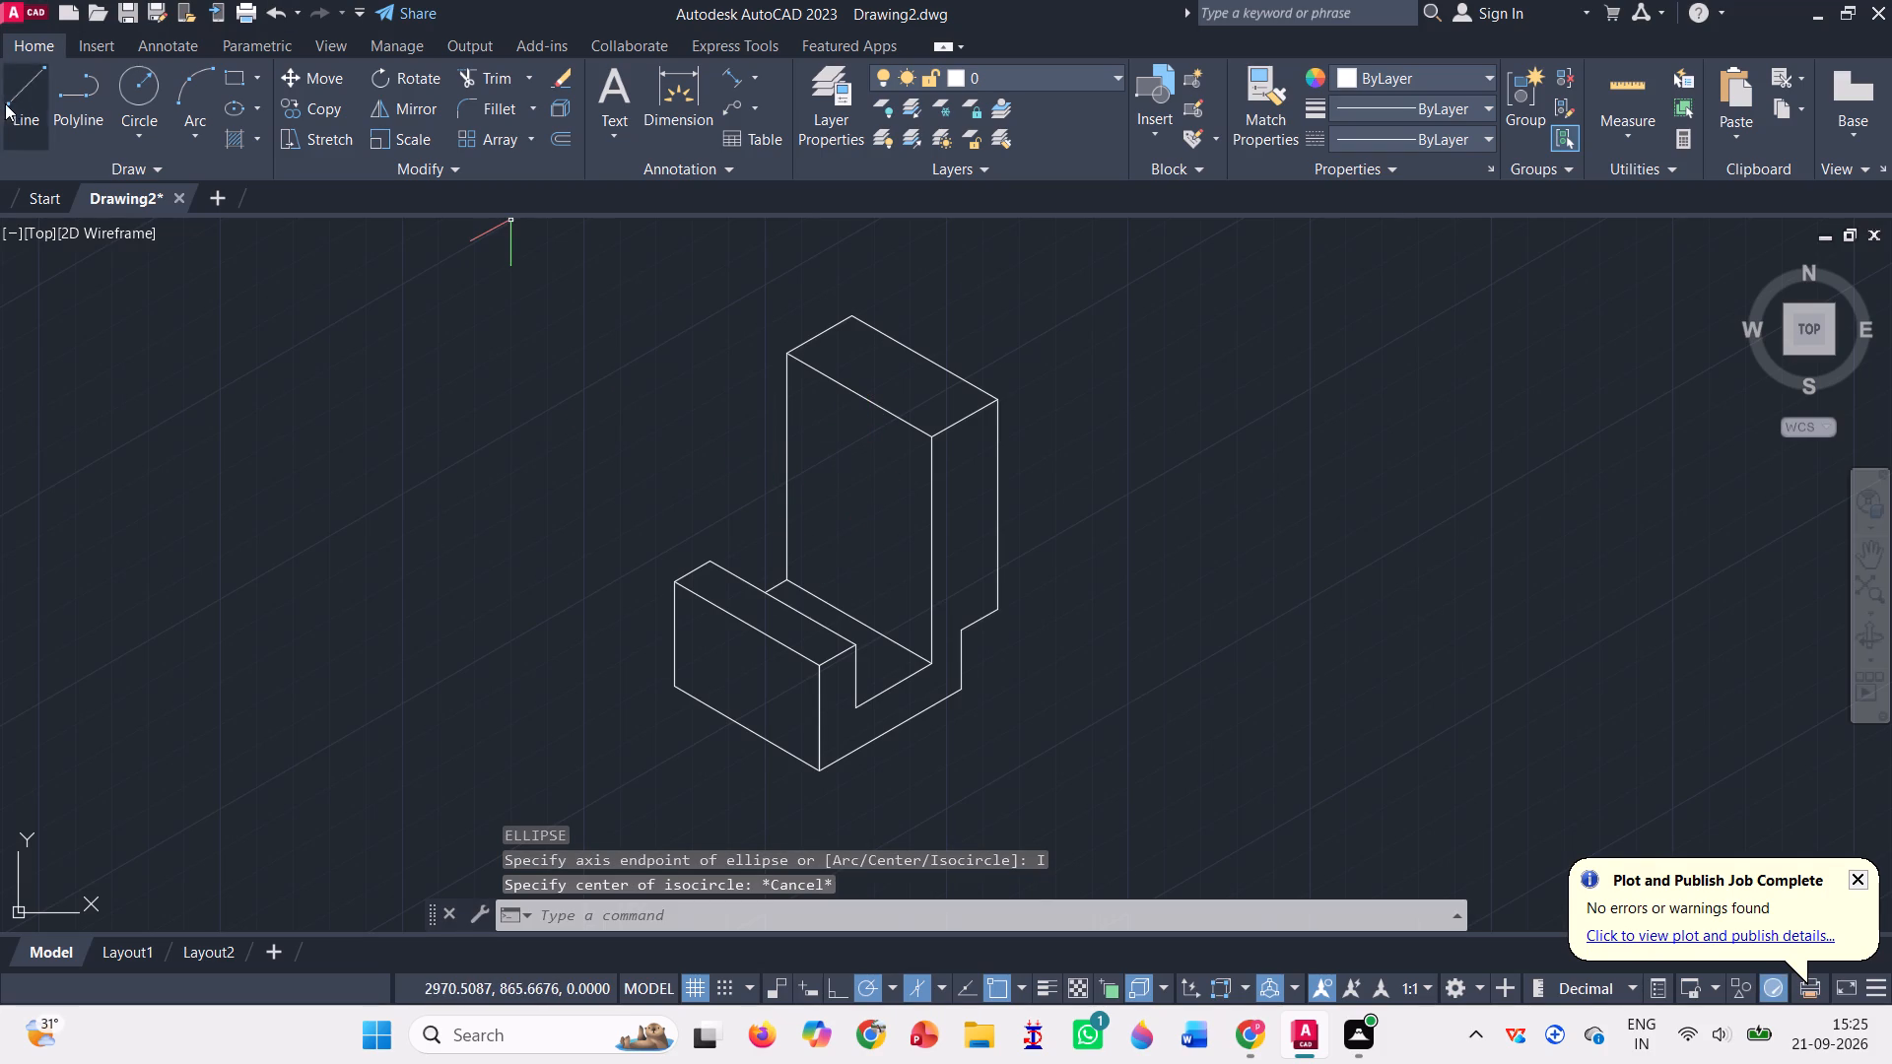
Draw connected construction lines on the upright's front face through the midpoints of its top, bottom, near vertical and far vertical edges, in that order.
click(12, 100)
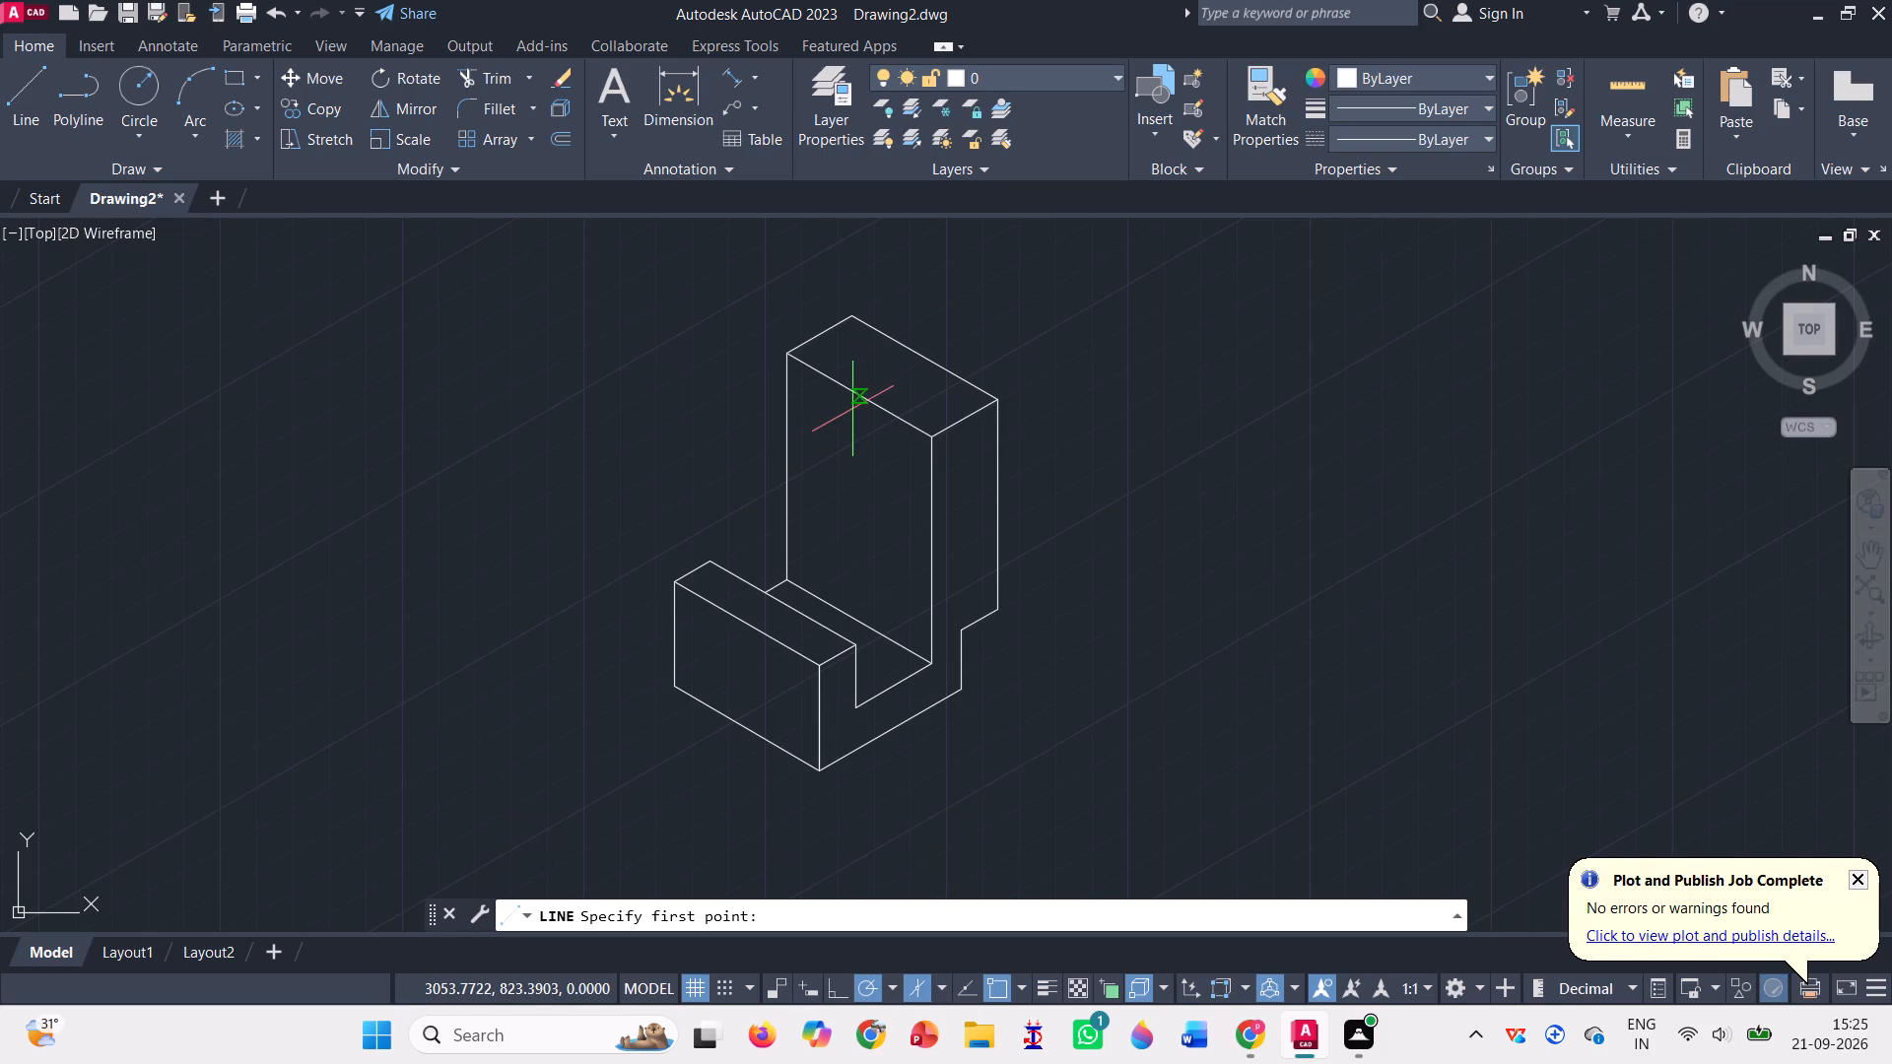
click(859, 398)
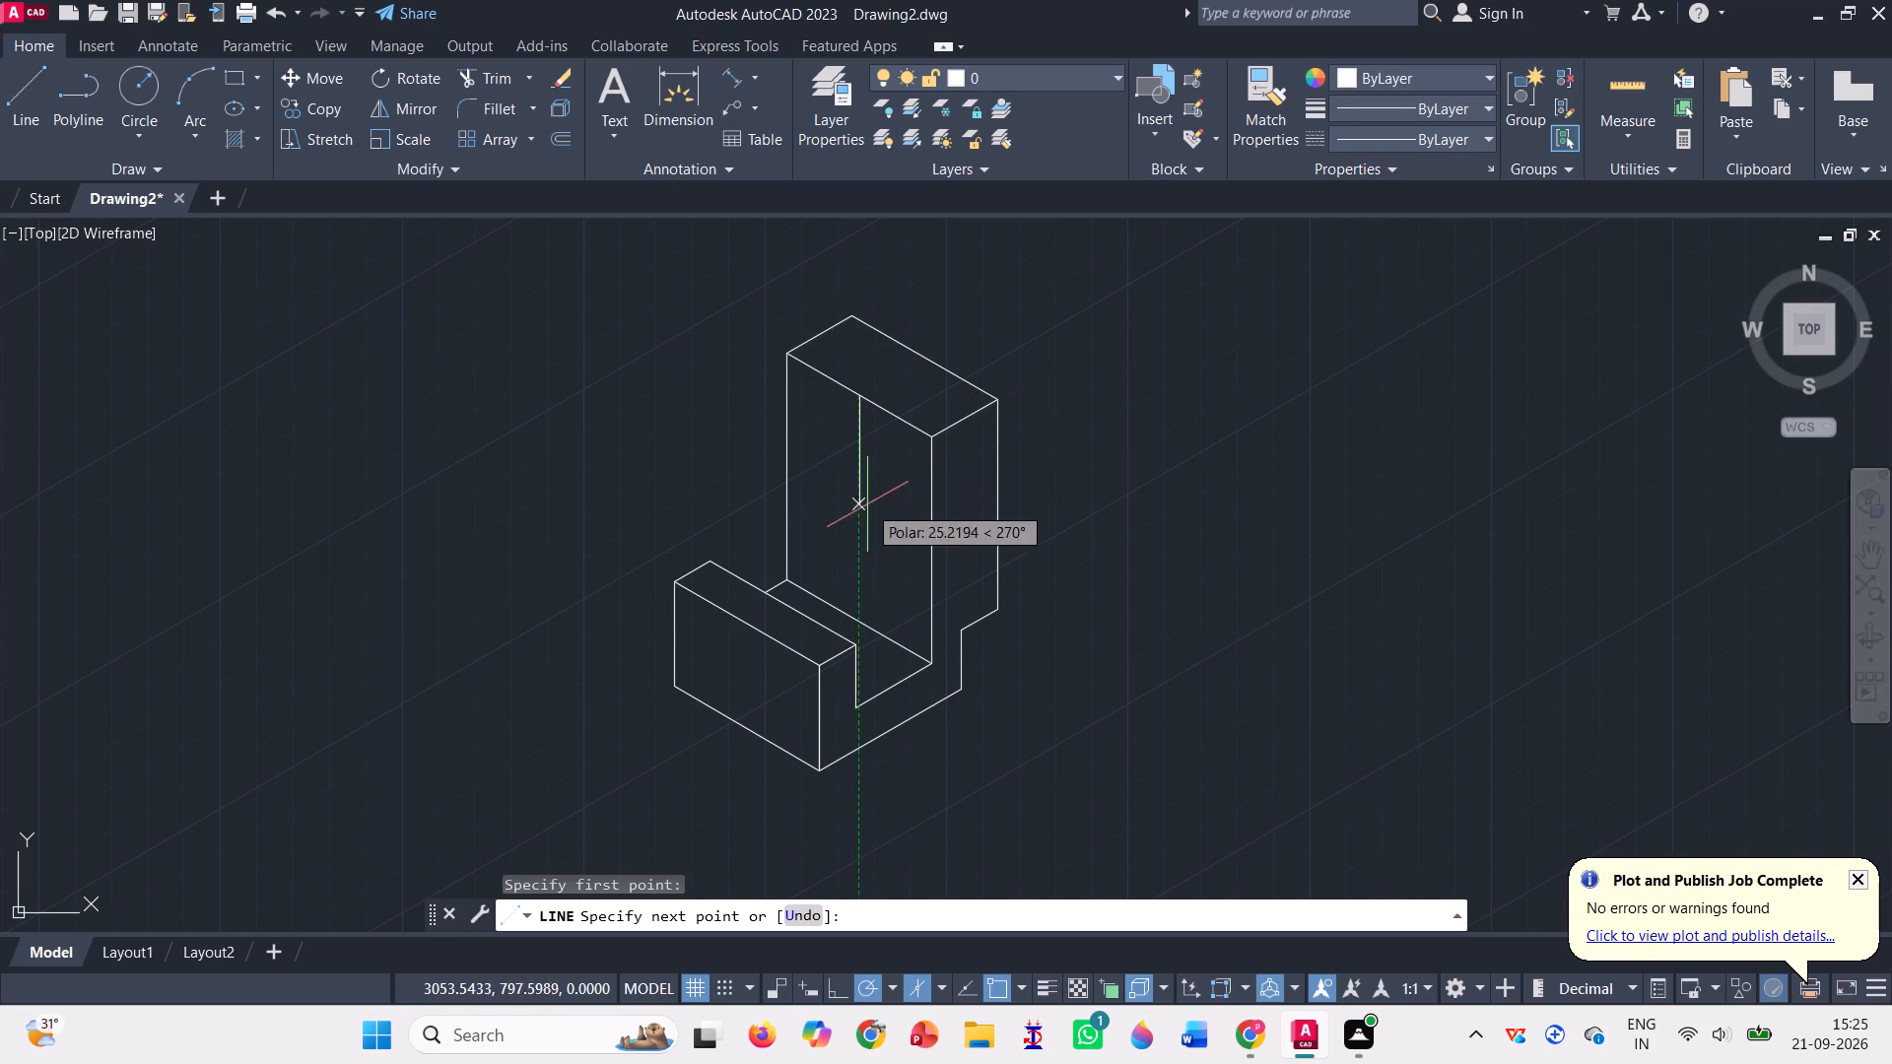
click(851, 618)
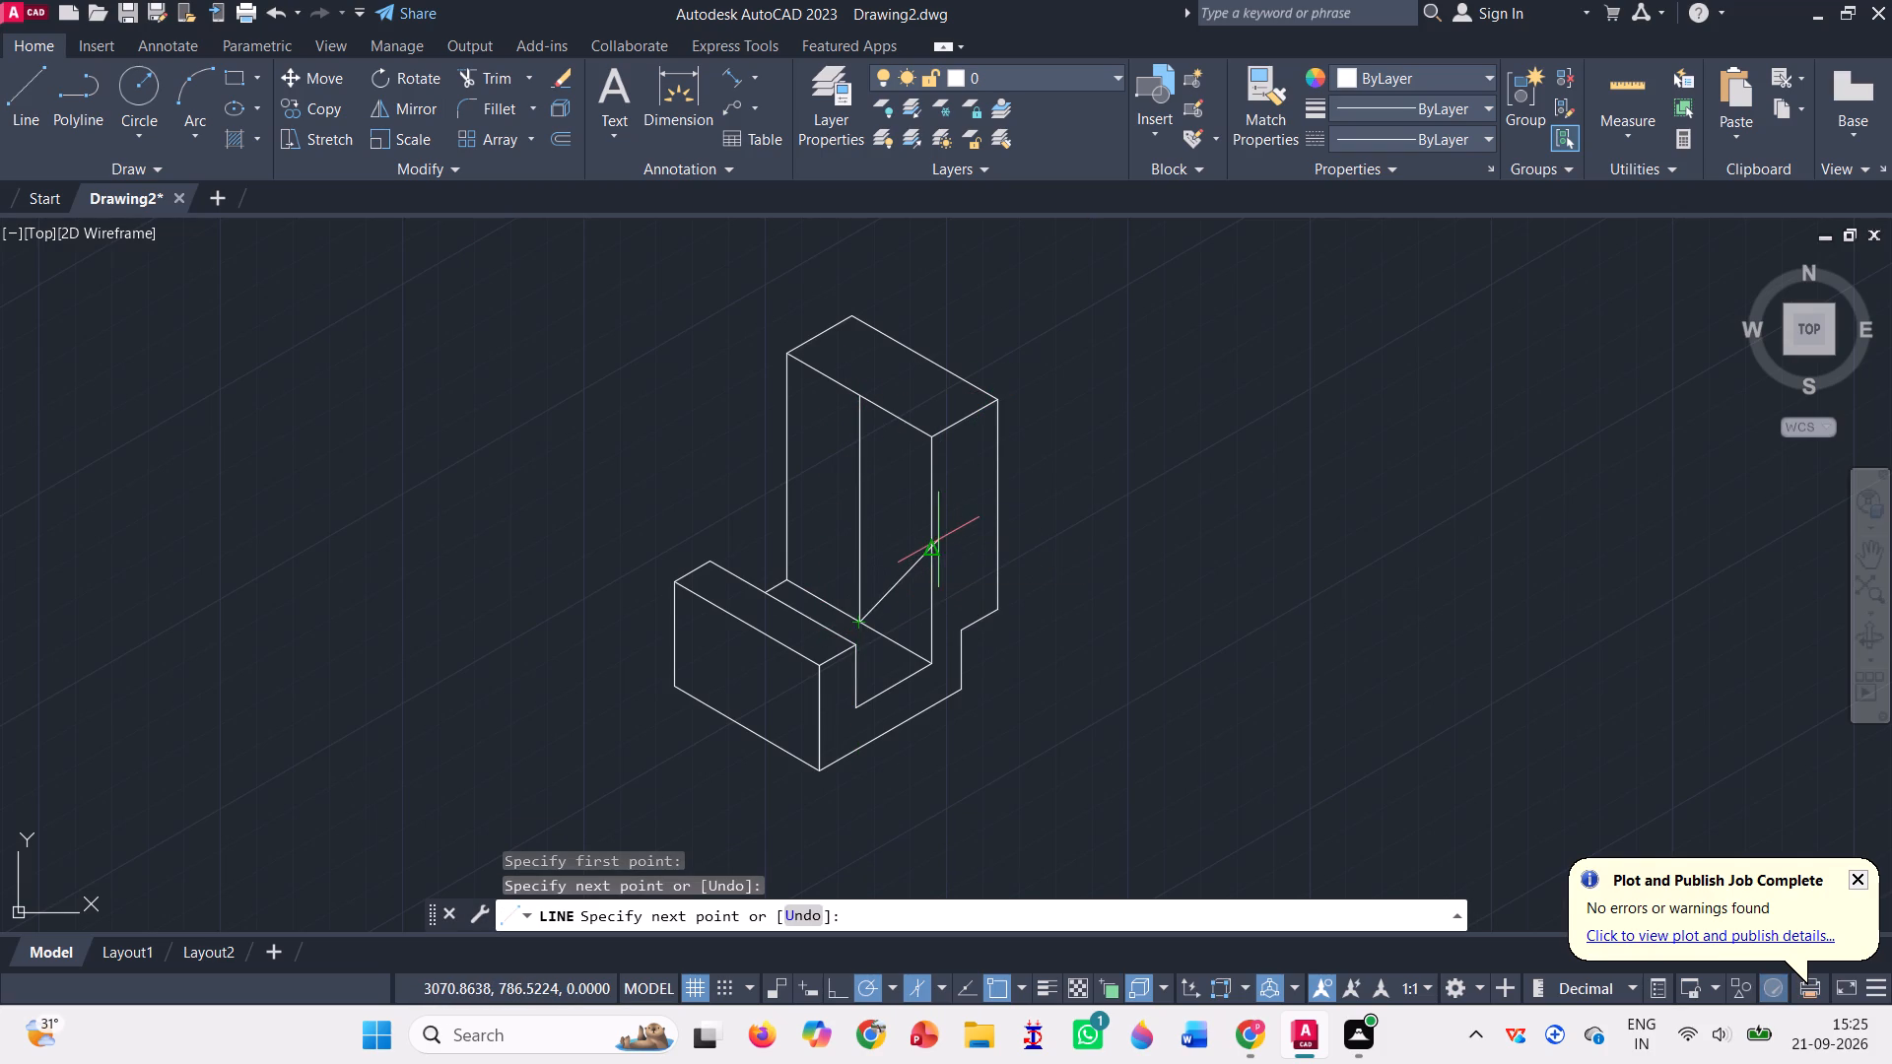
click(933, 552)
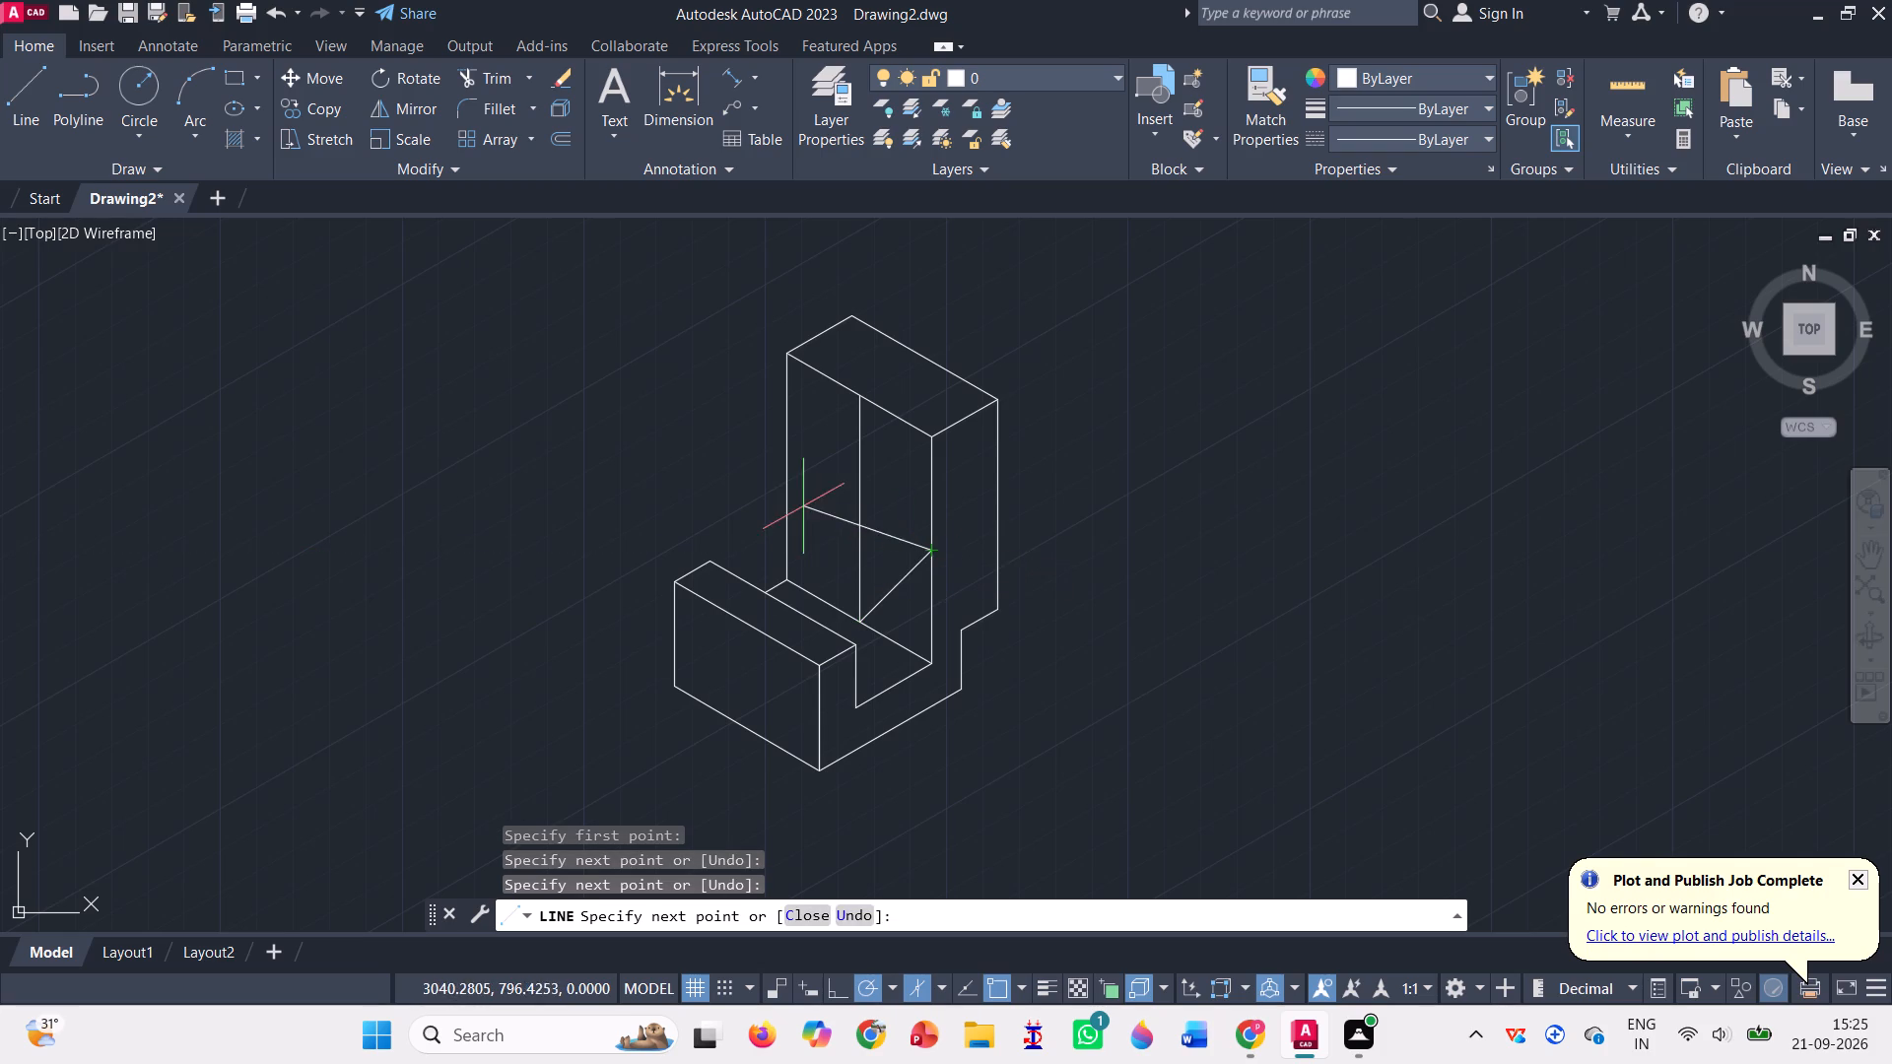
click(781, 472)
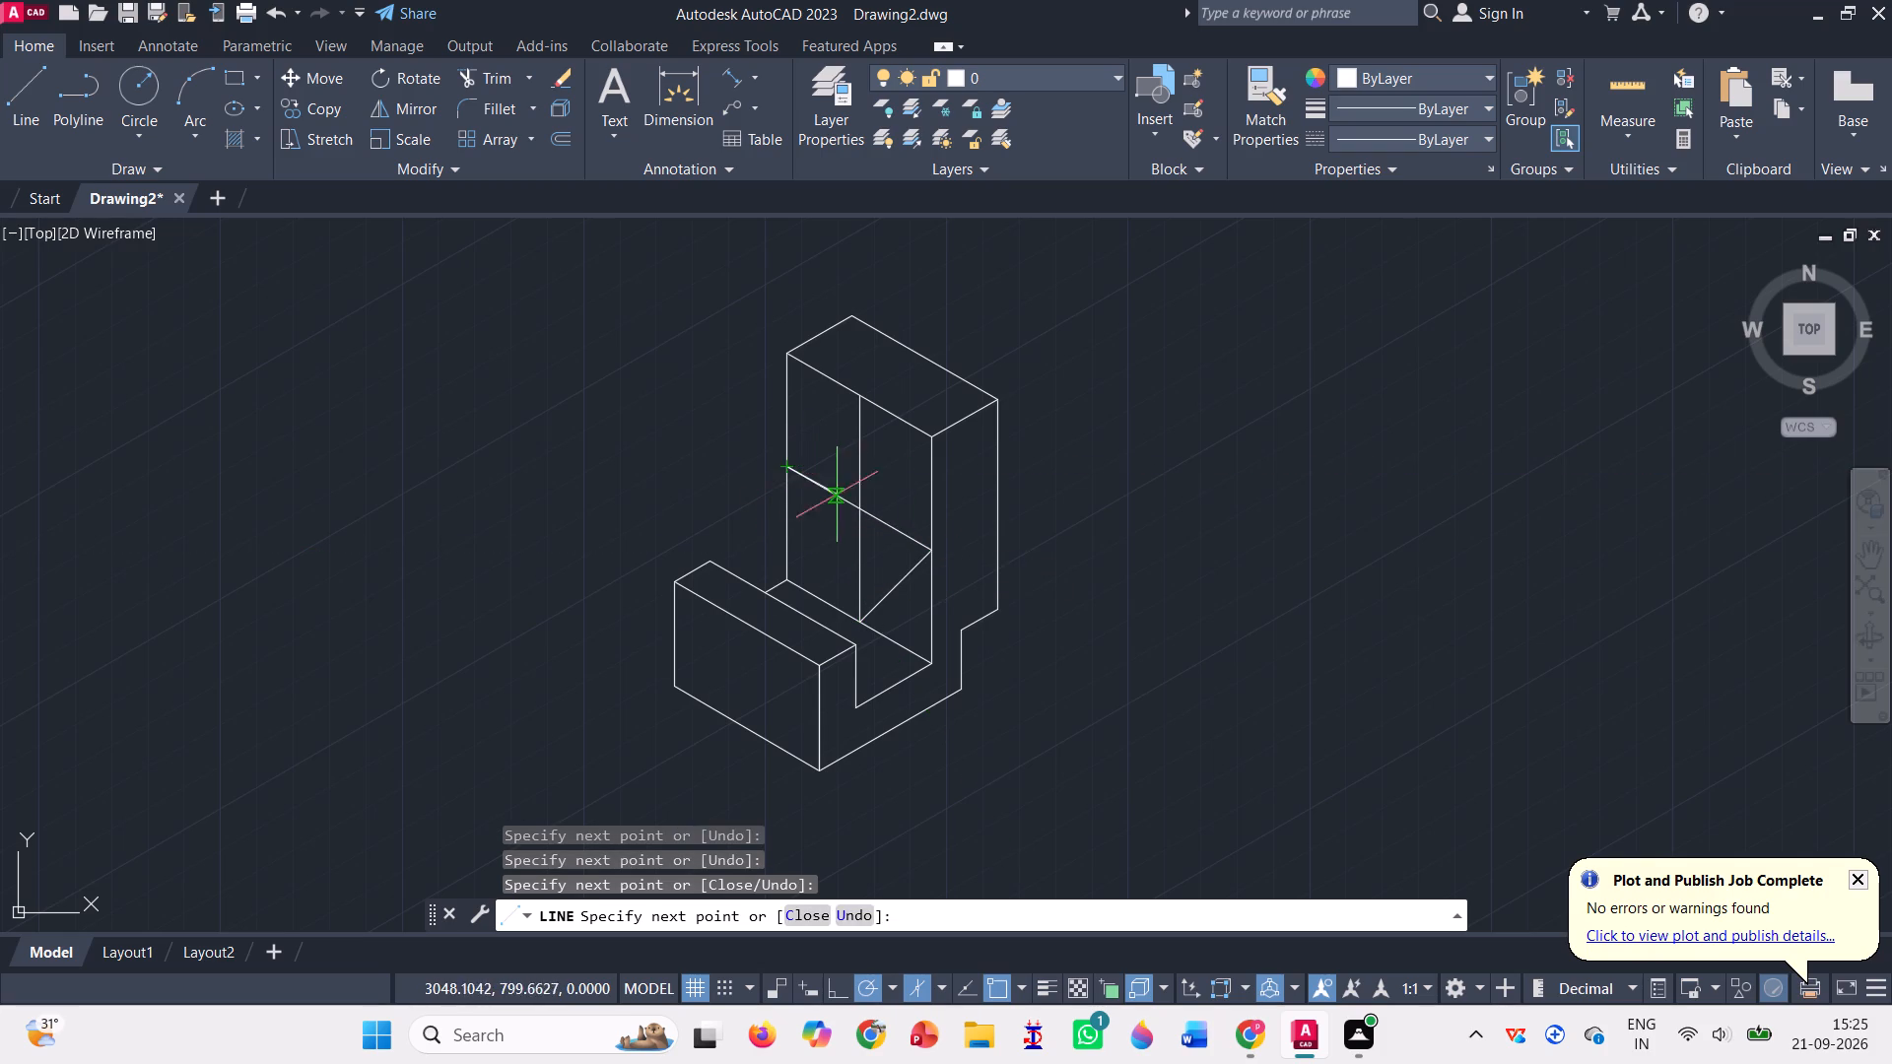
key(Escape)
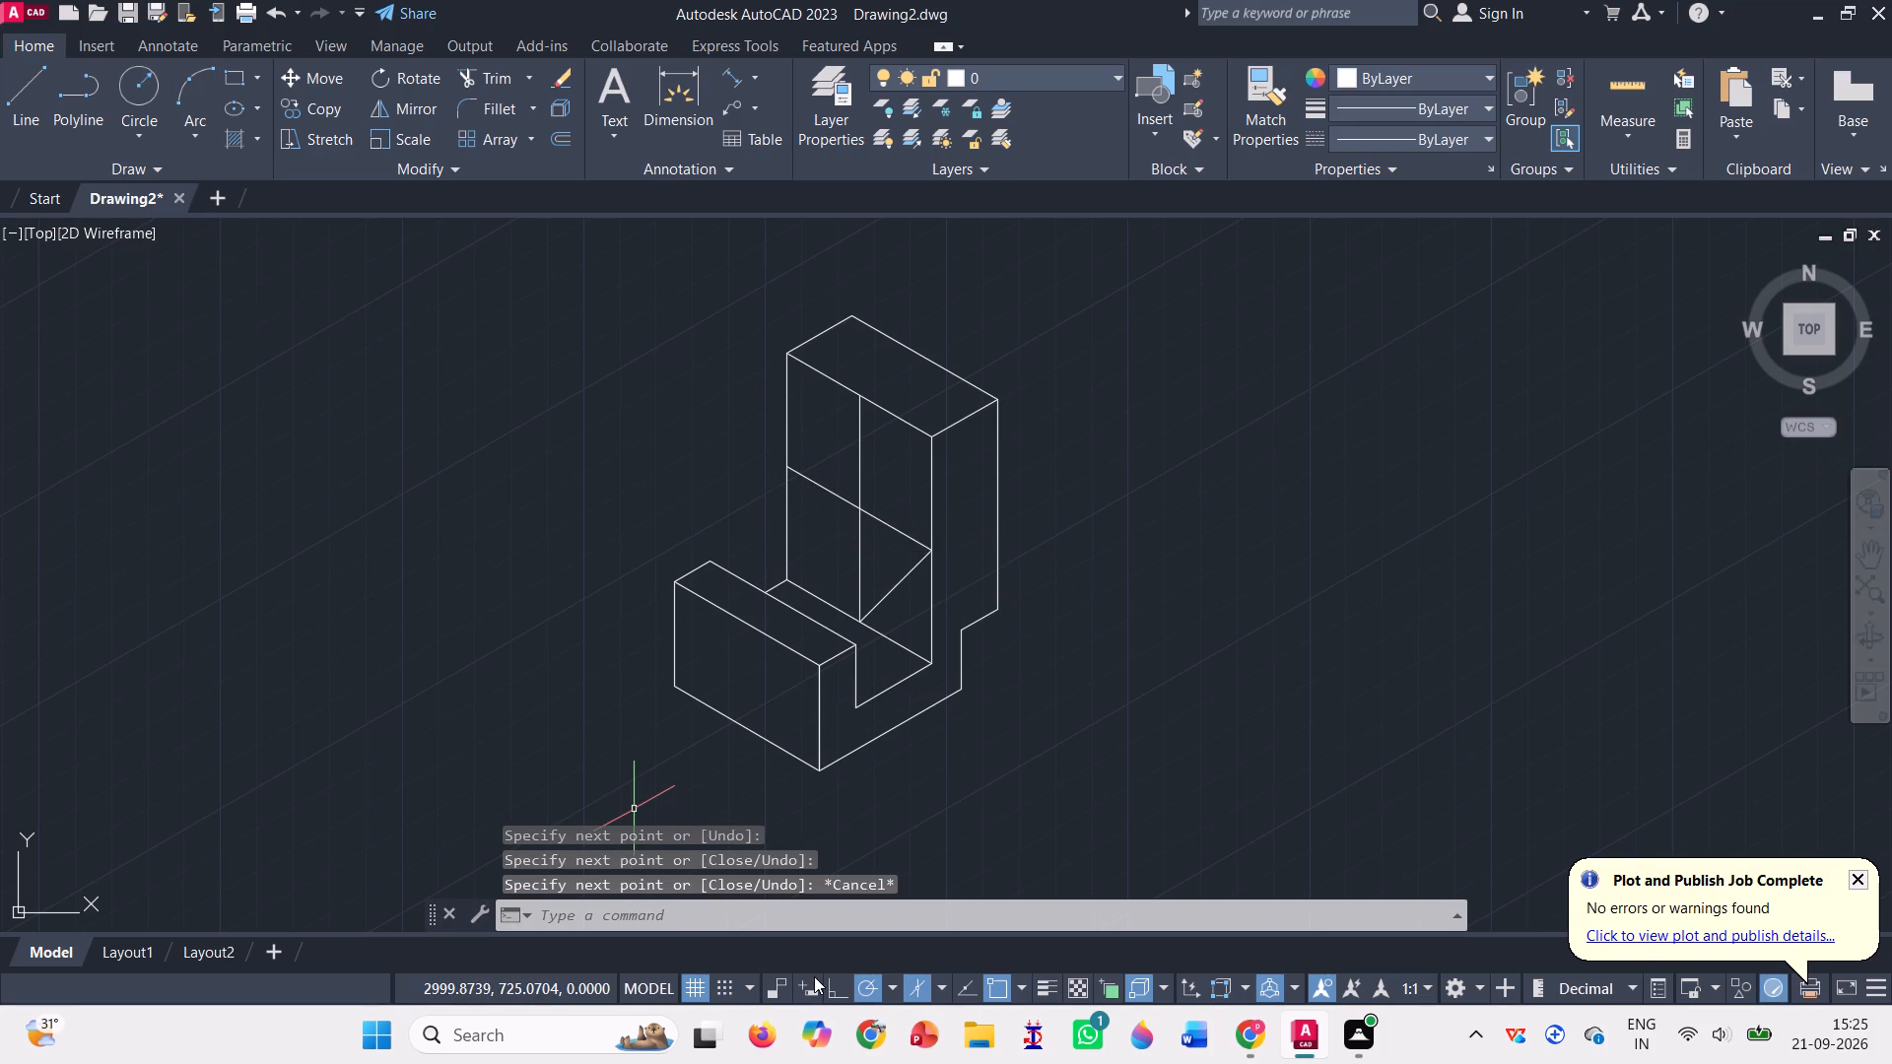
Draw an isocircle of radius 13 on the left isoplane, centred where the construction lines cross on the upright's front face.
key(w)
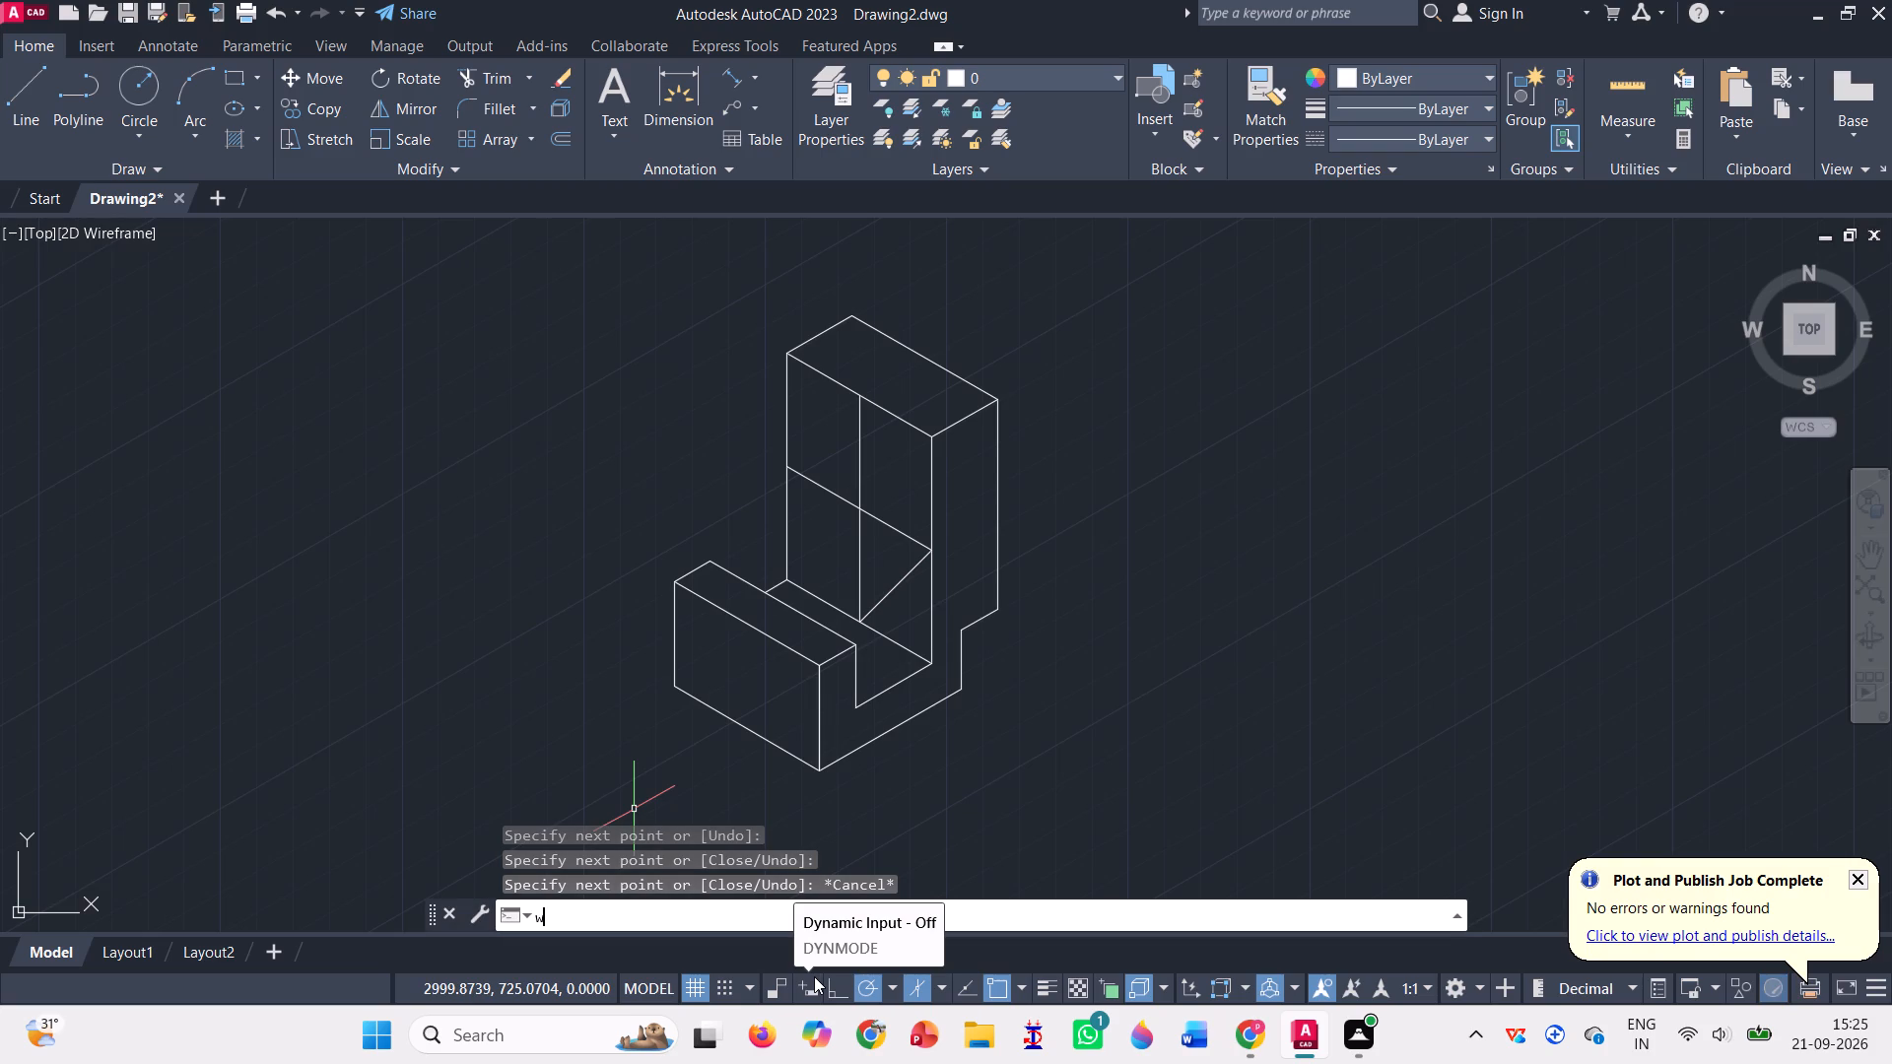
key(BackSpace)
key(e)
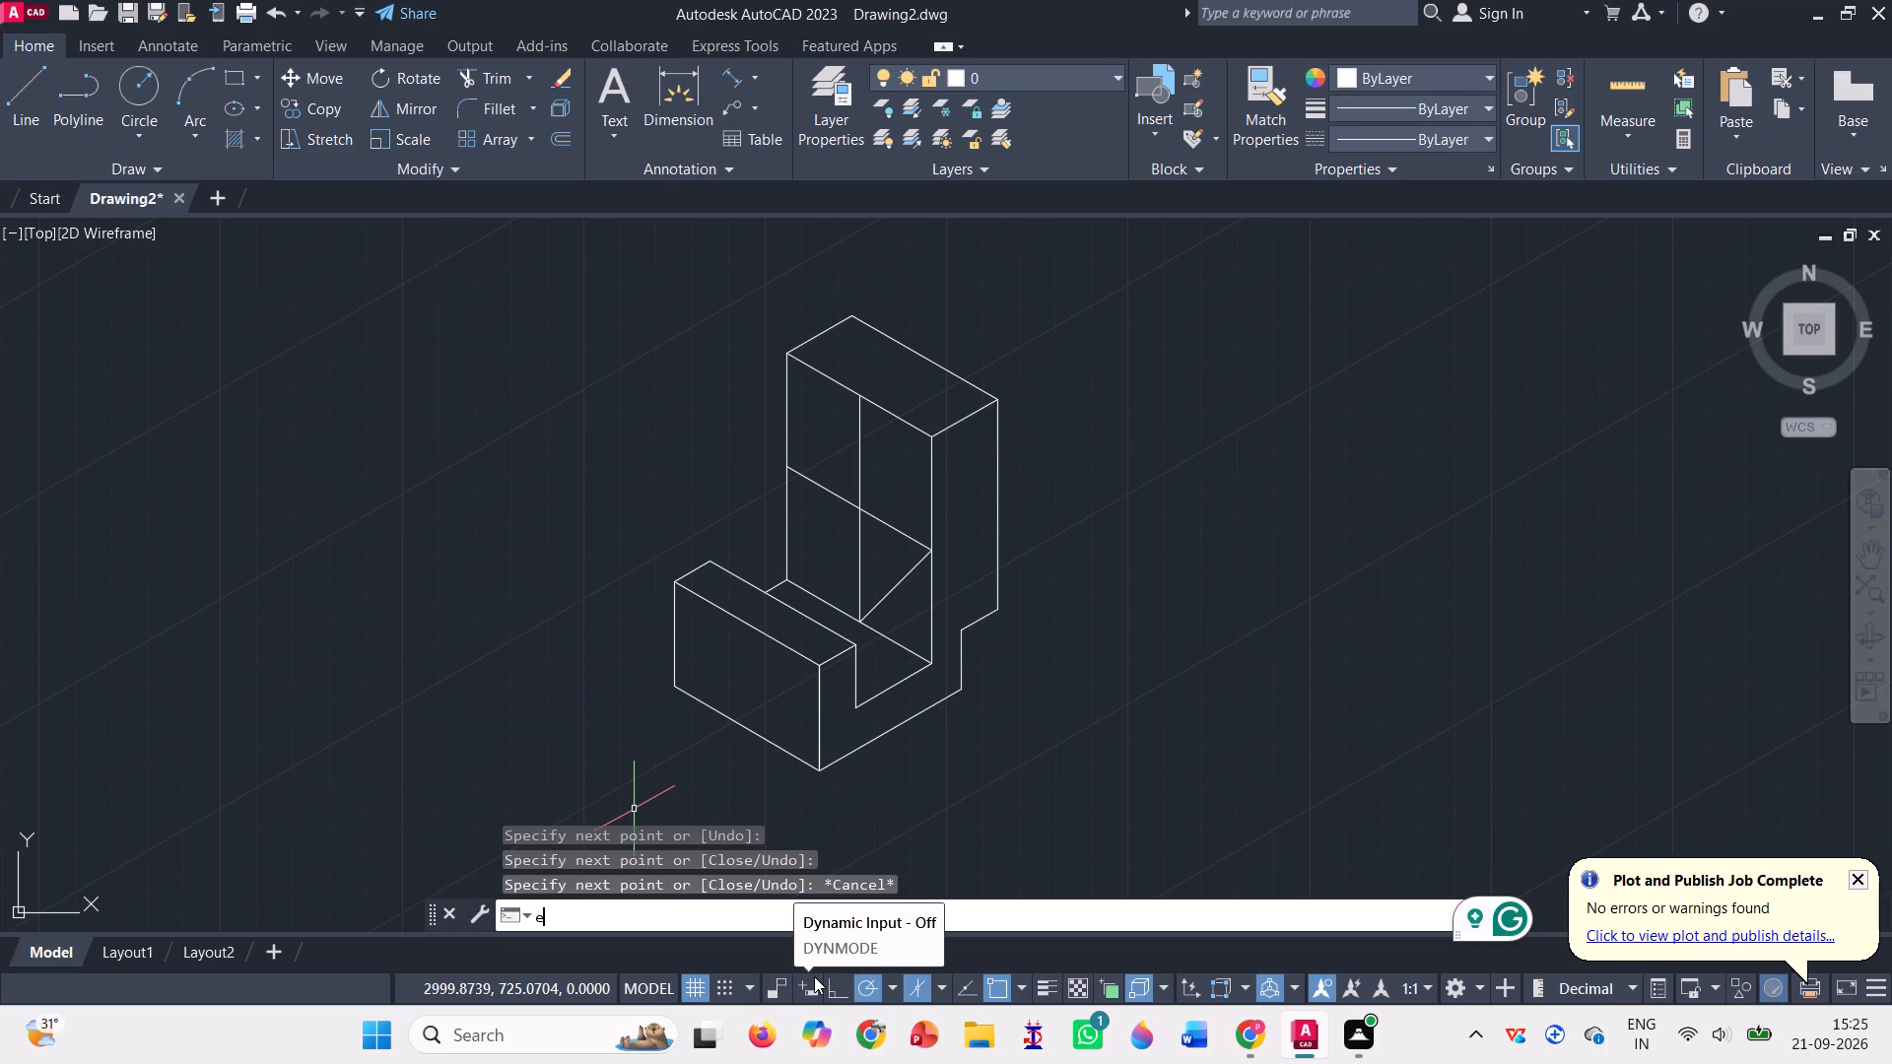
key(l)
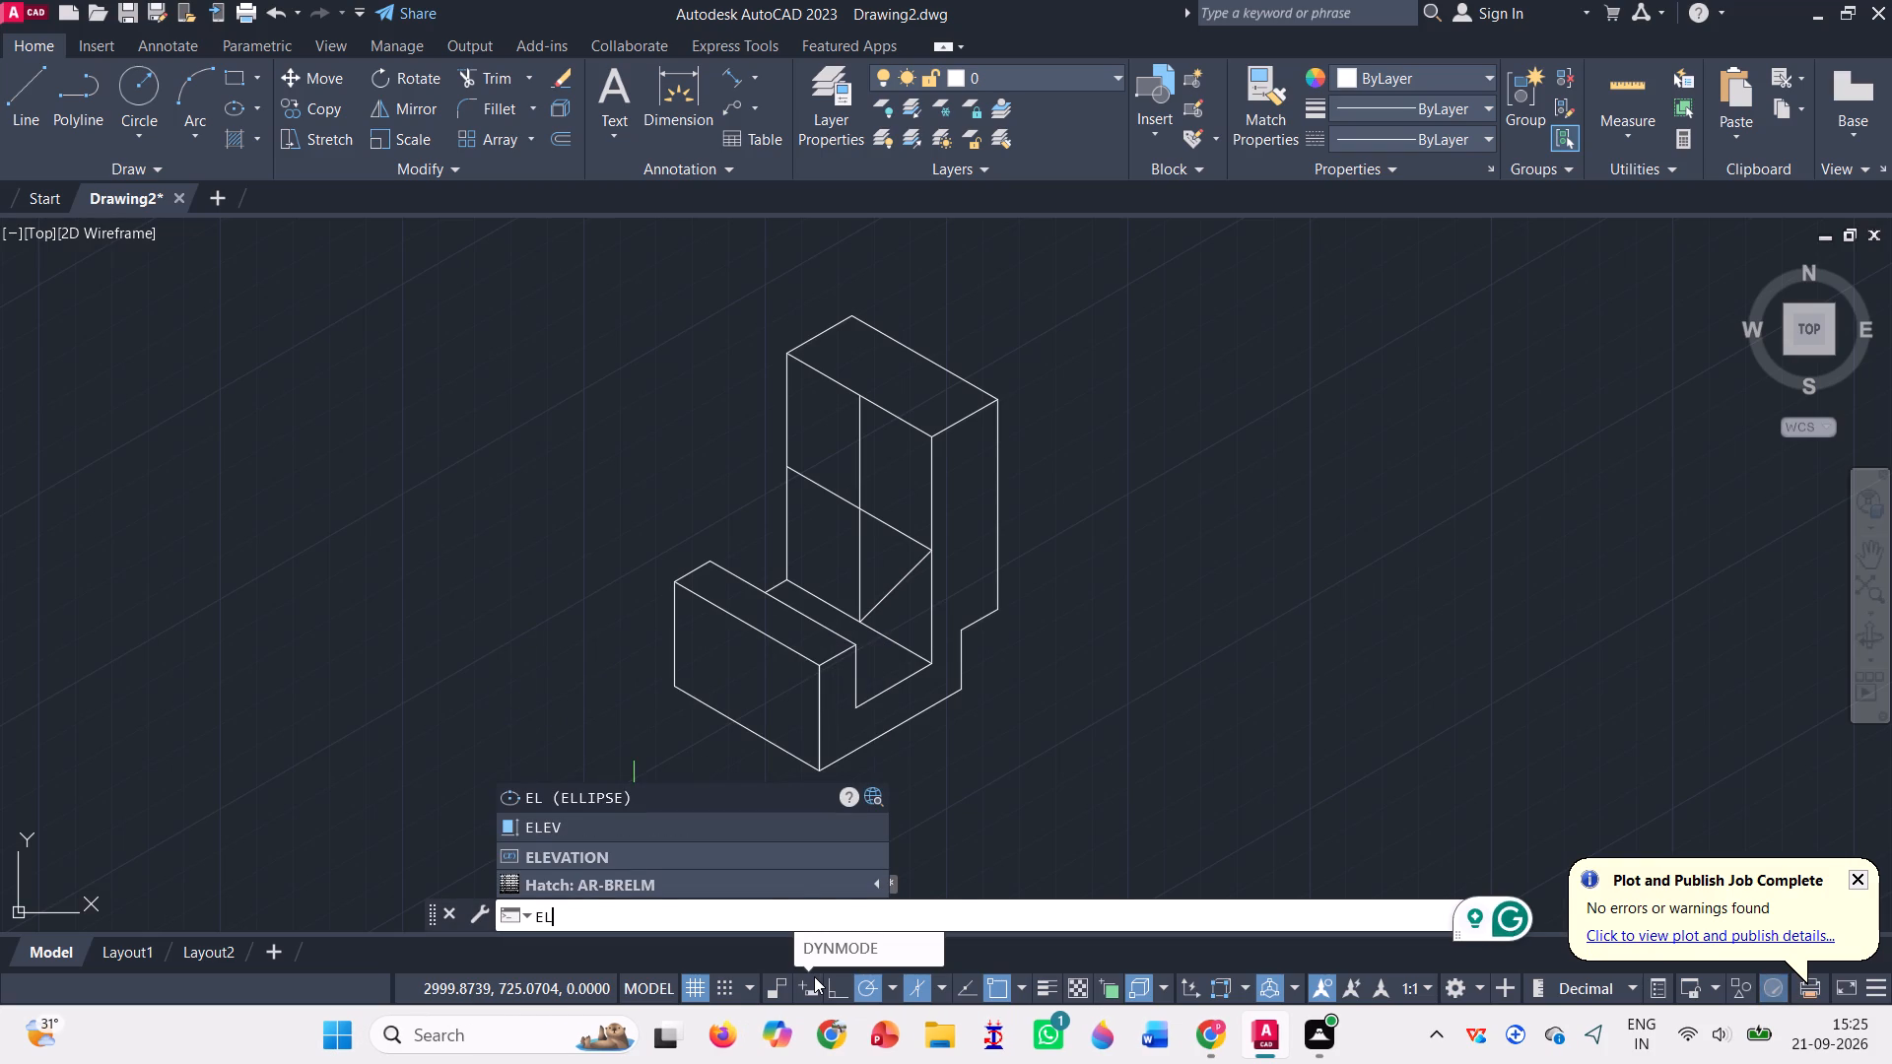
key(Return)
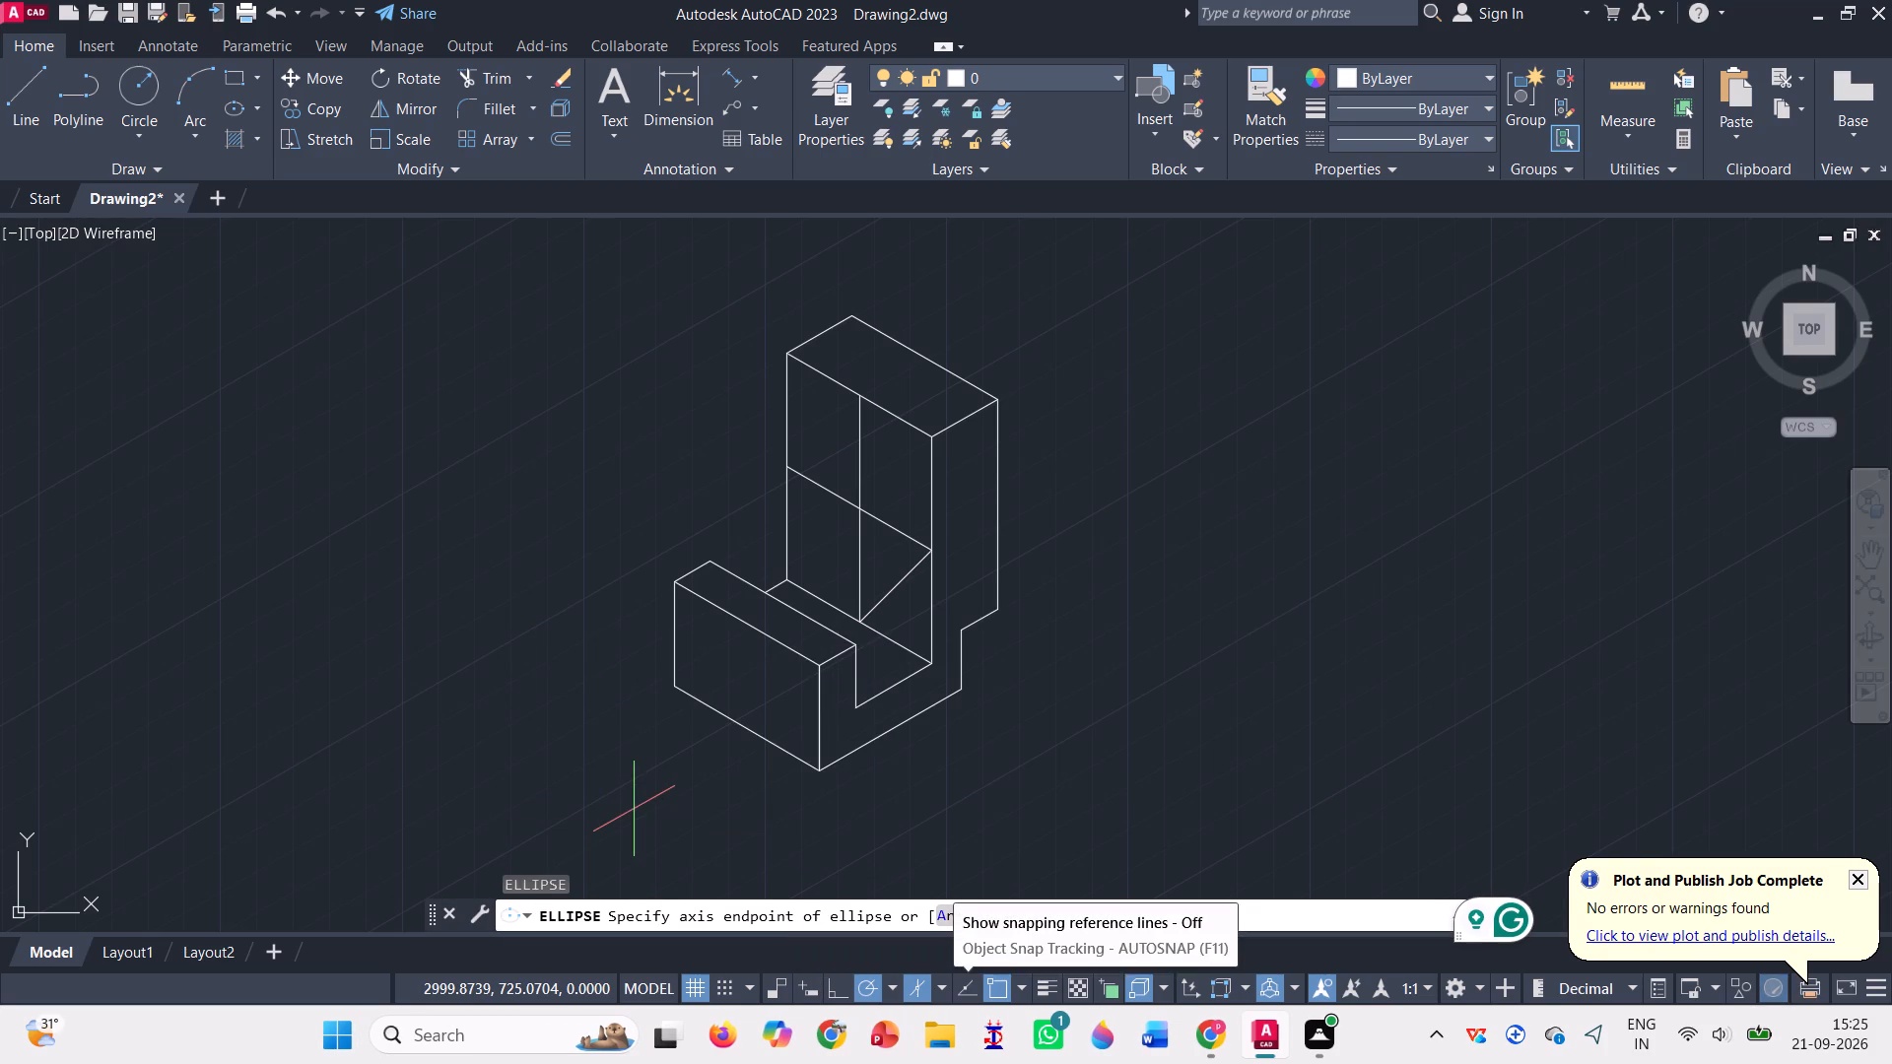
click(1086, 920)
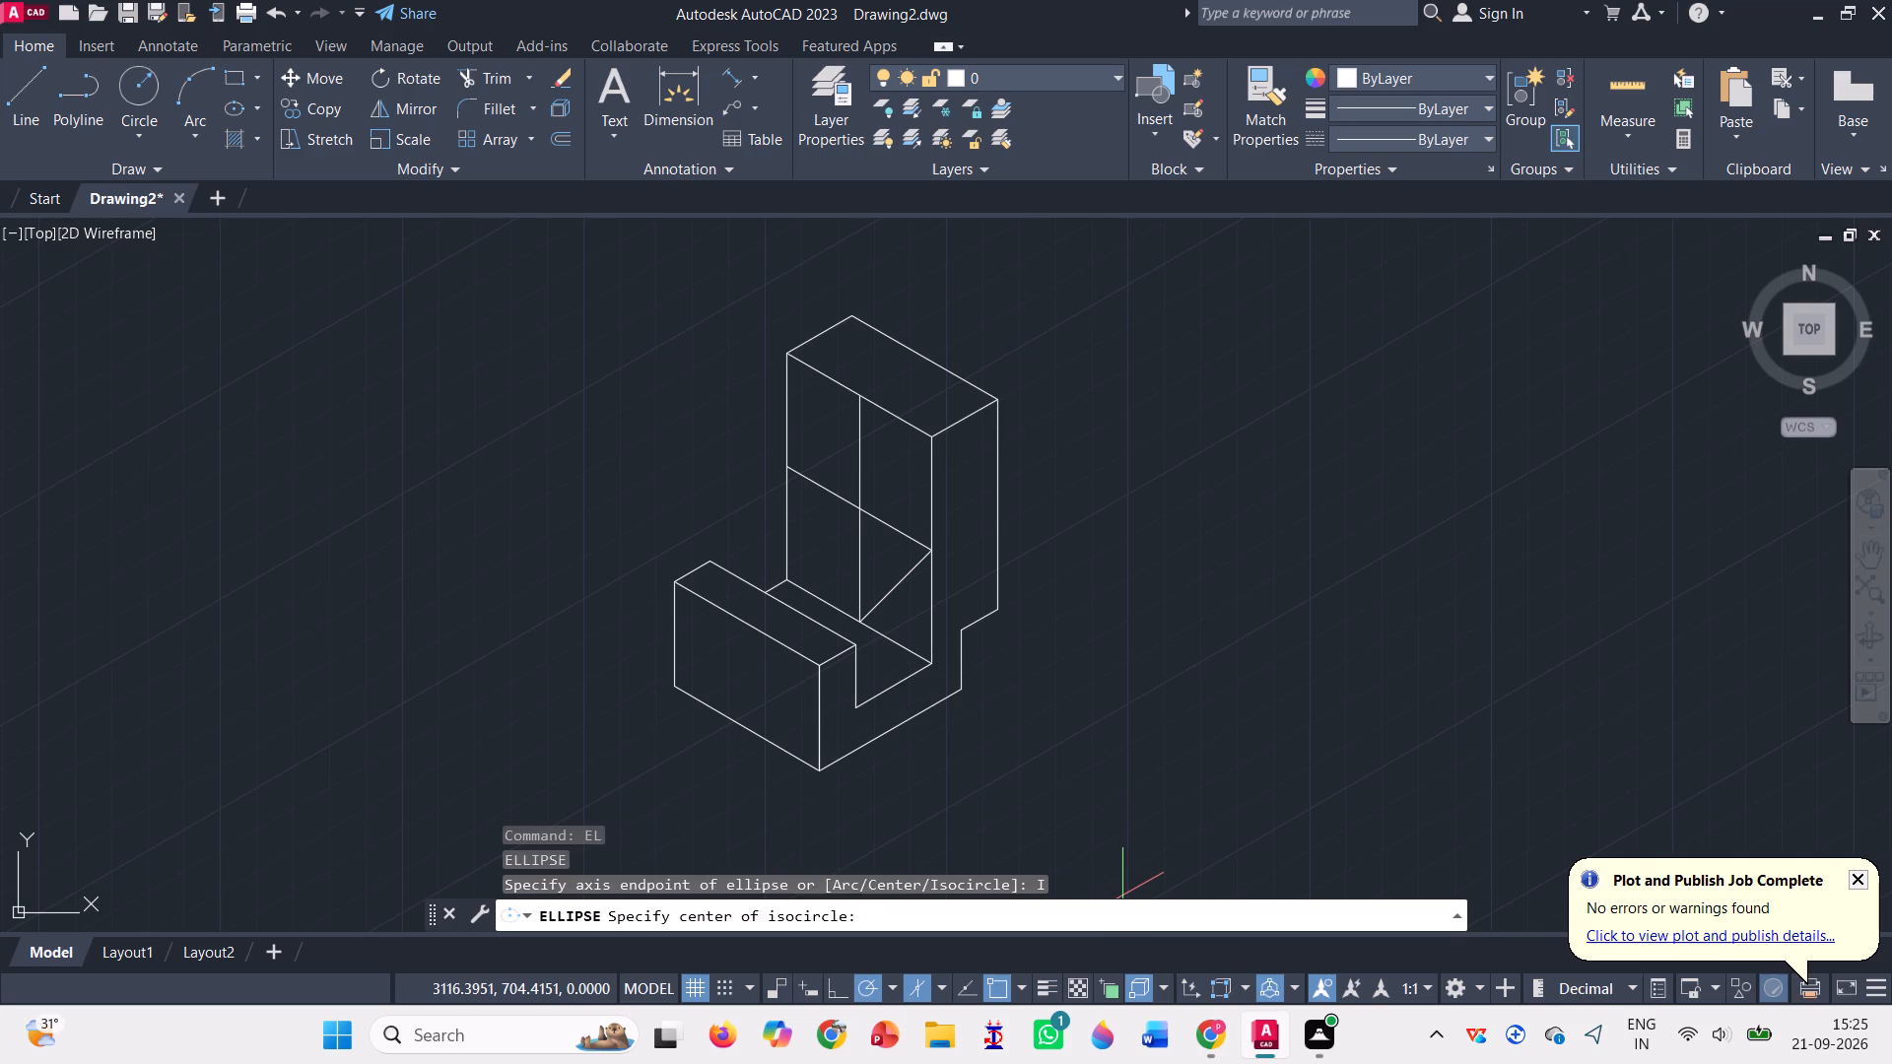
click(858, 513)
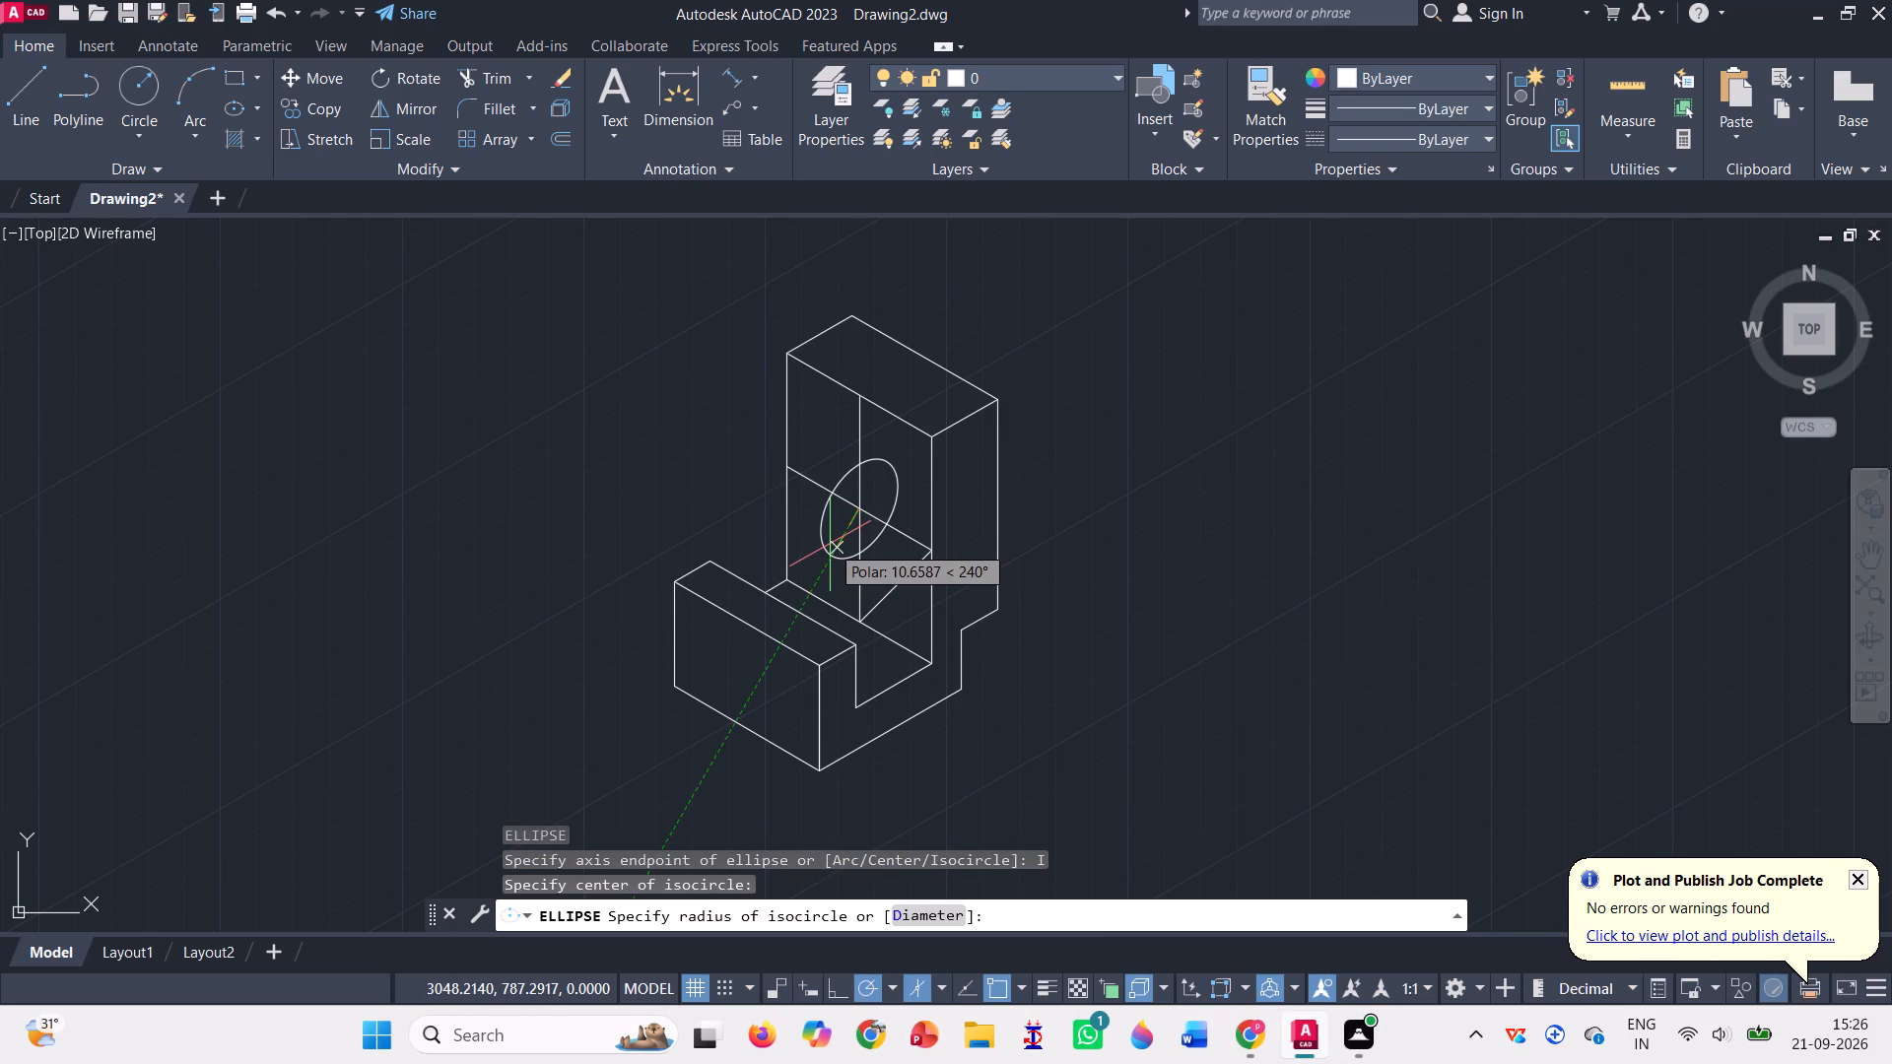
key(F5)
key(F5)
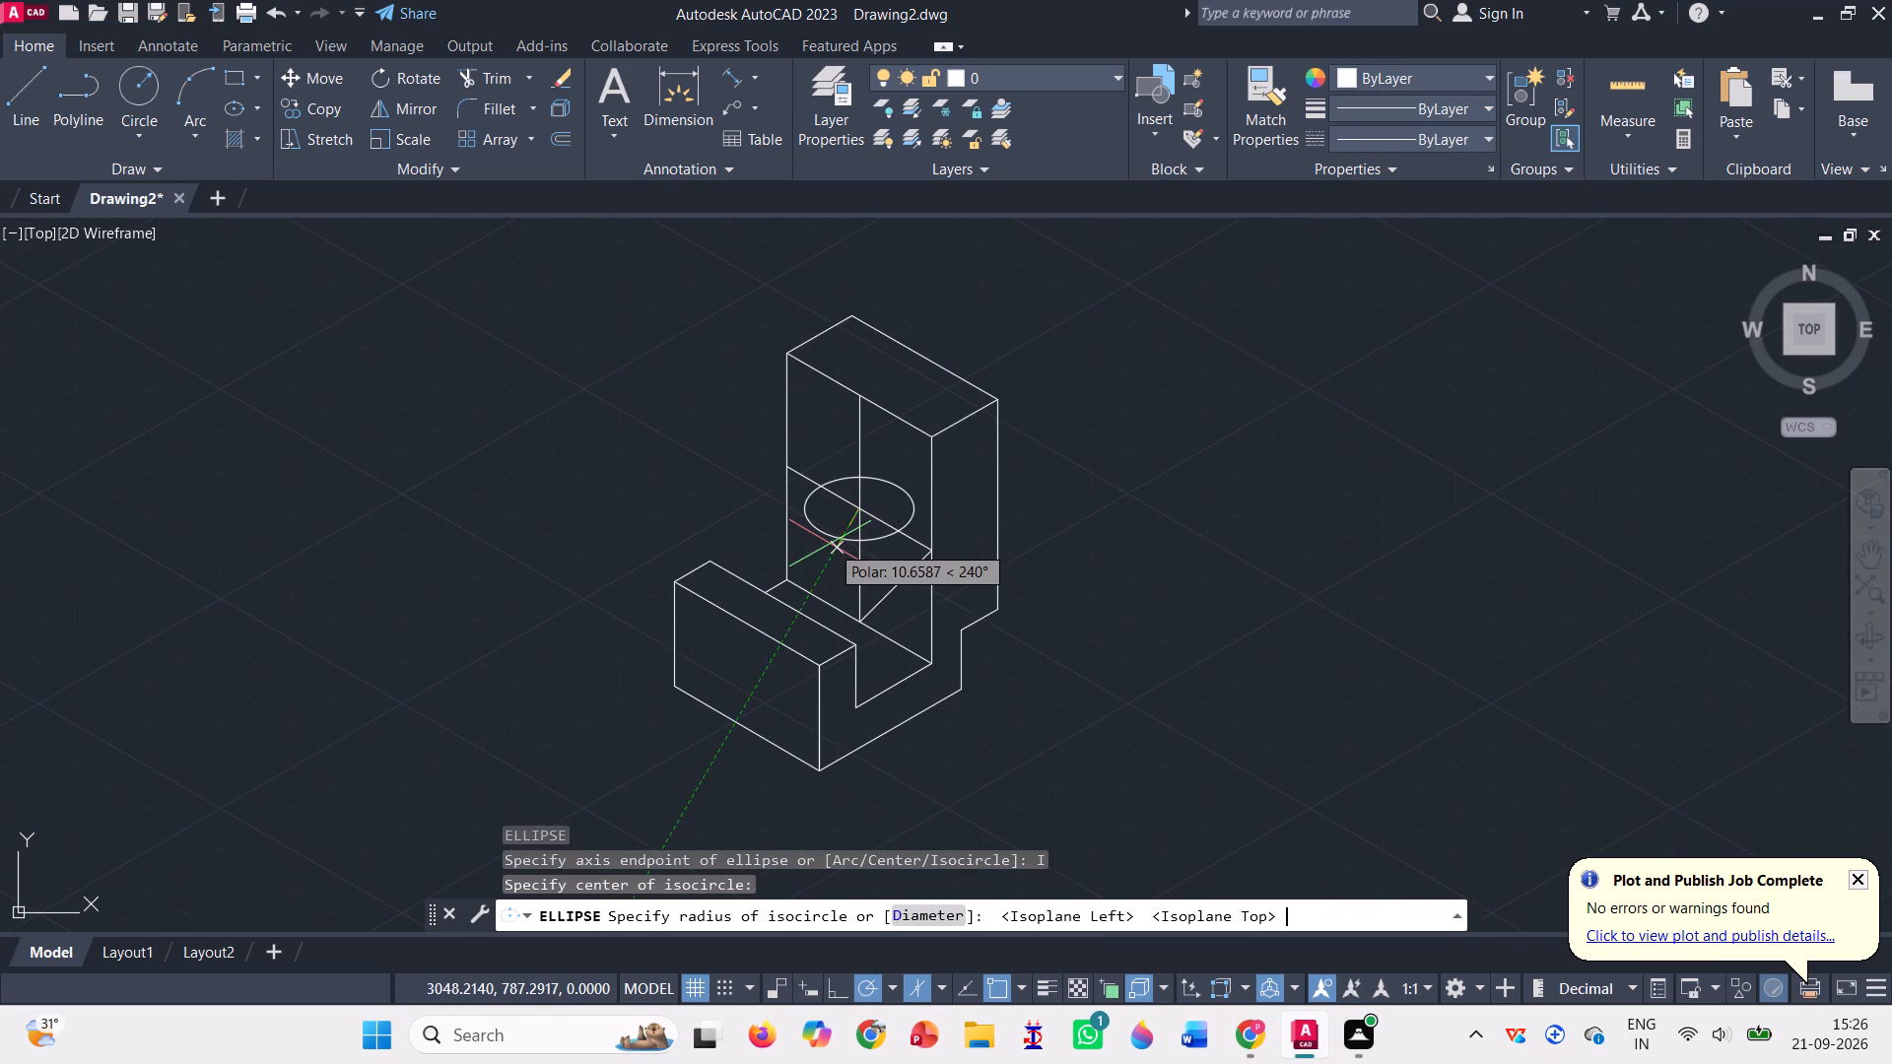
key(F5)
key(F5)
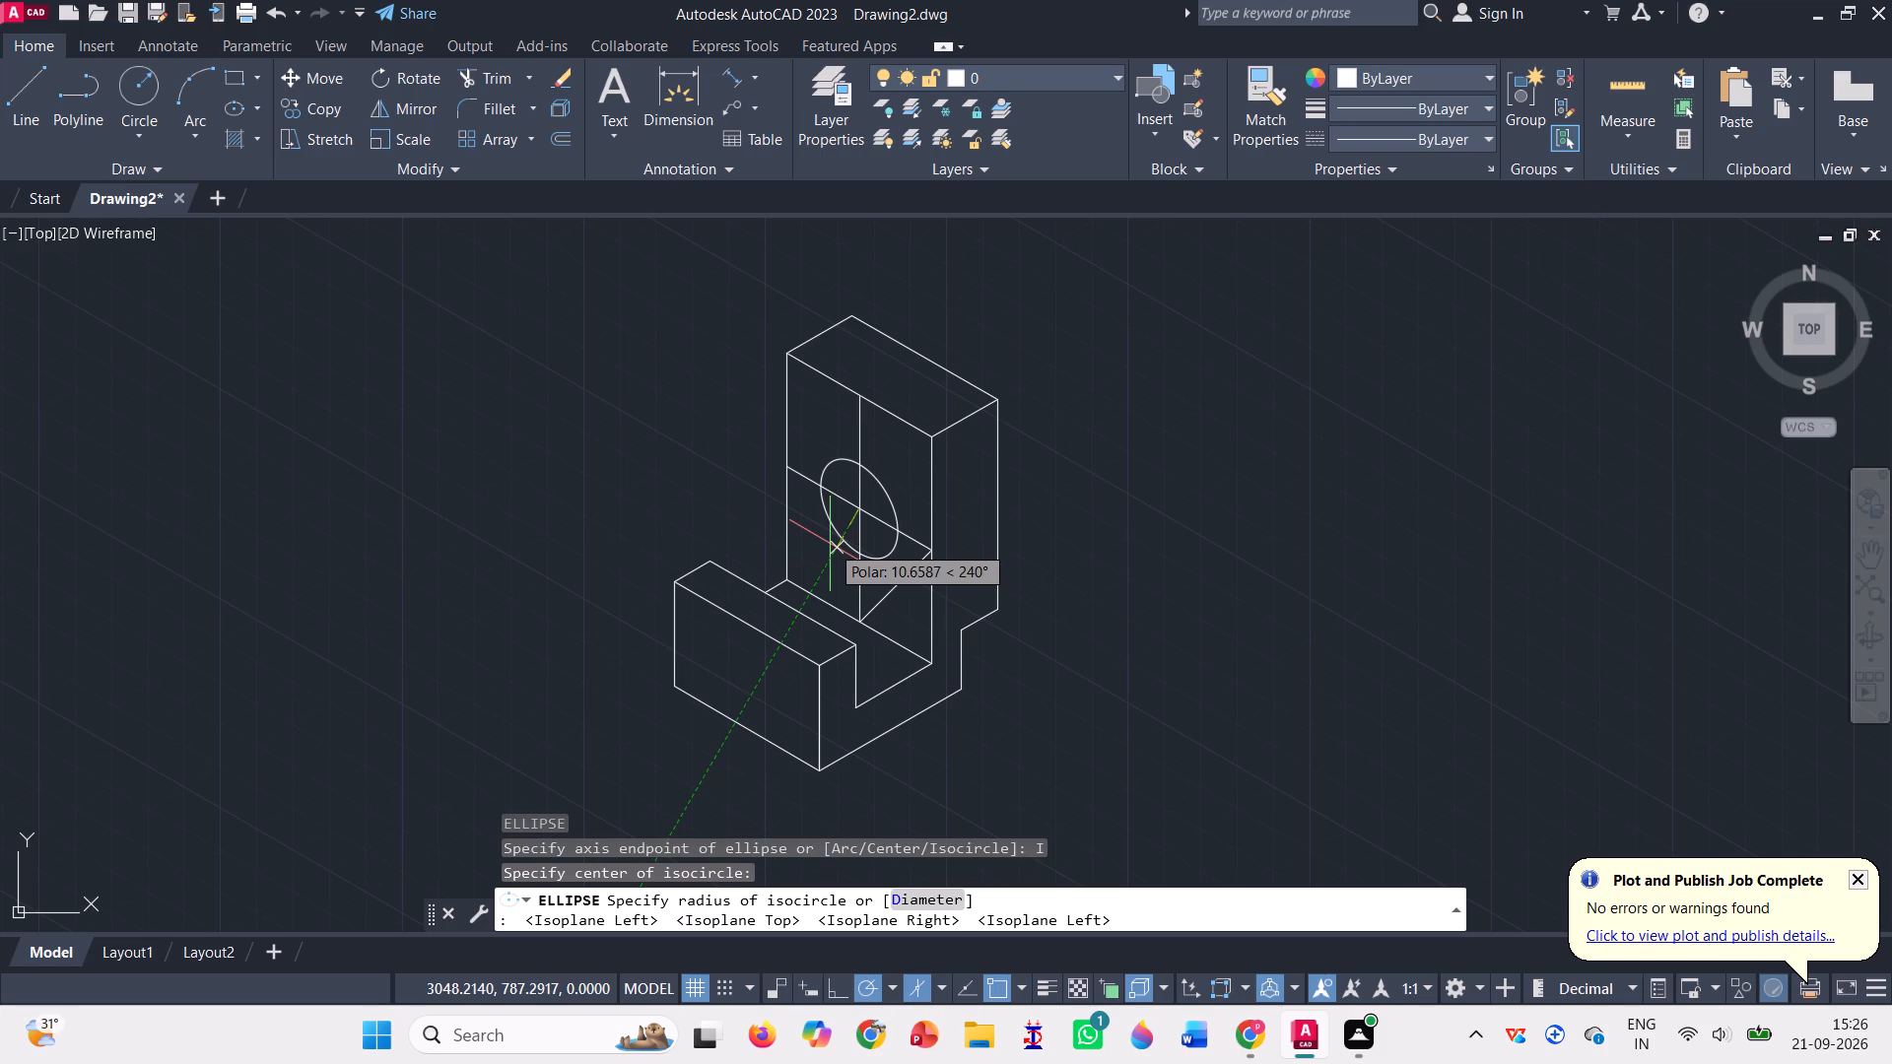
text(13)
key(Return)
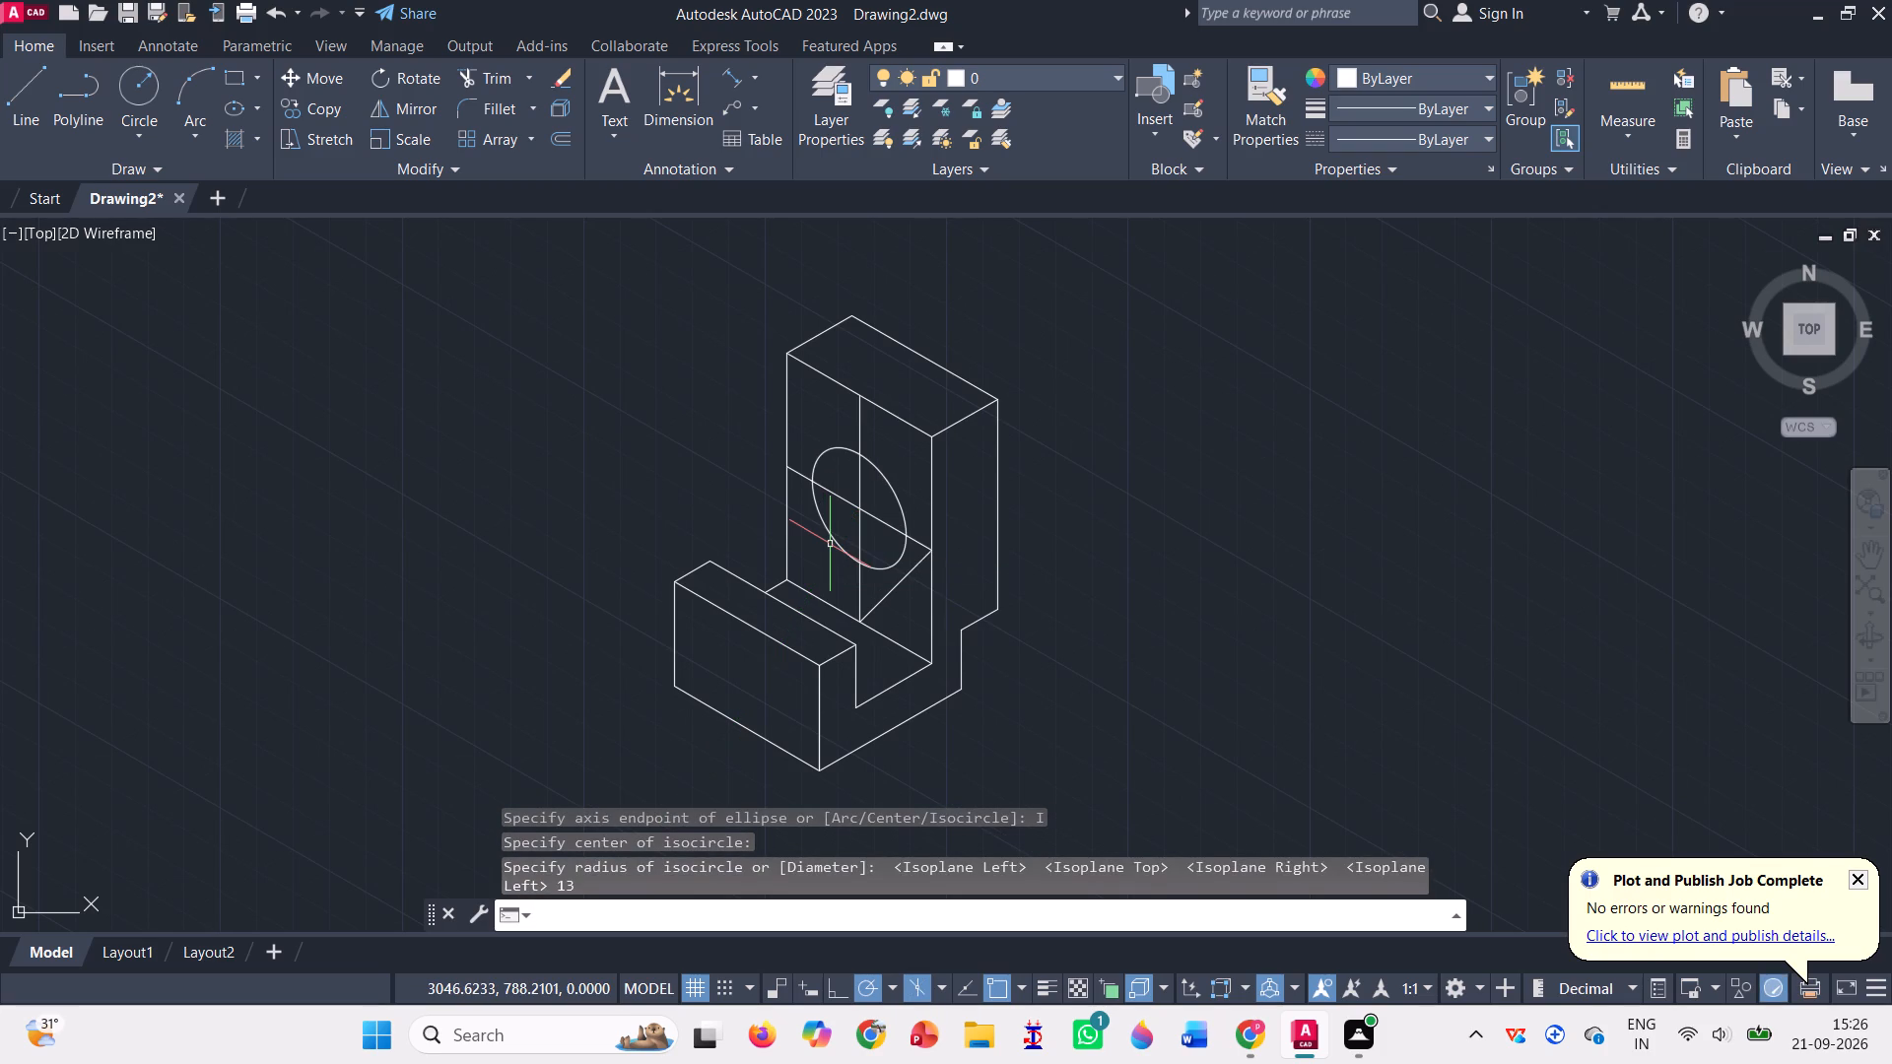
Delete the vertical construction line through the isocircle's centre.
click(859, 425)
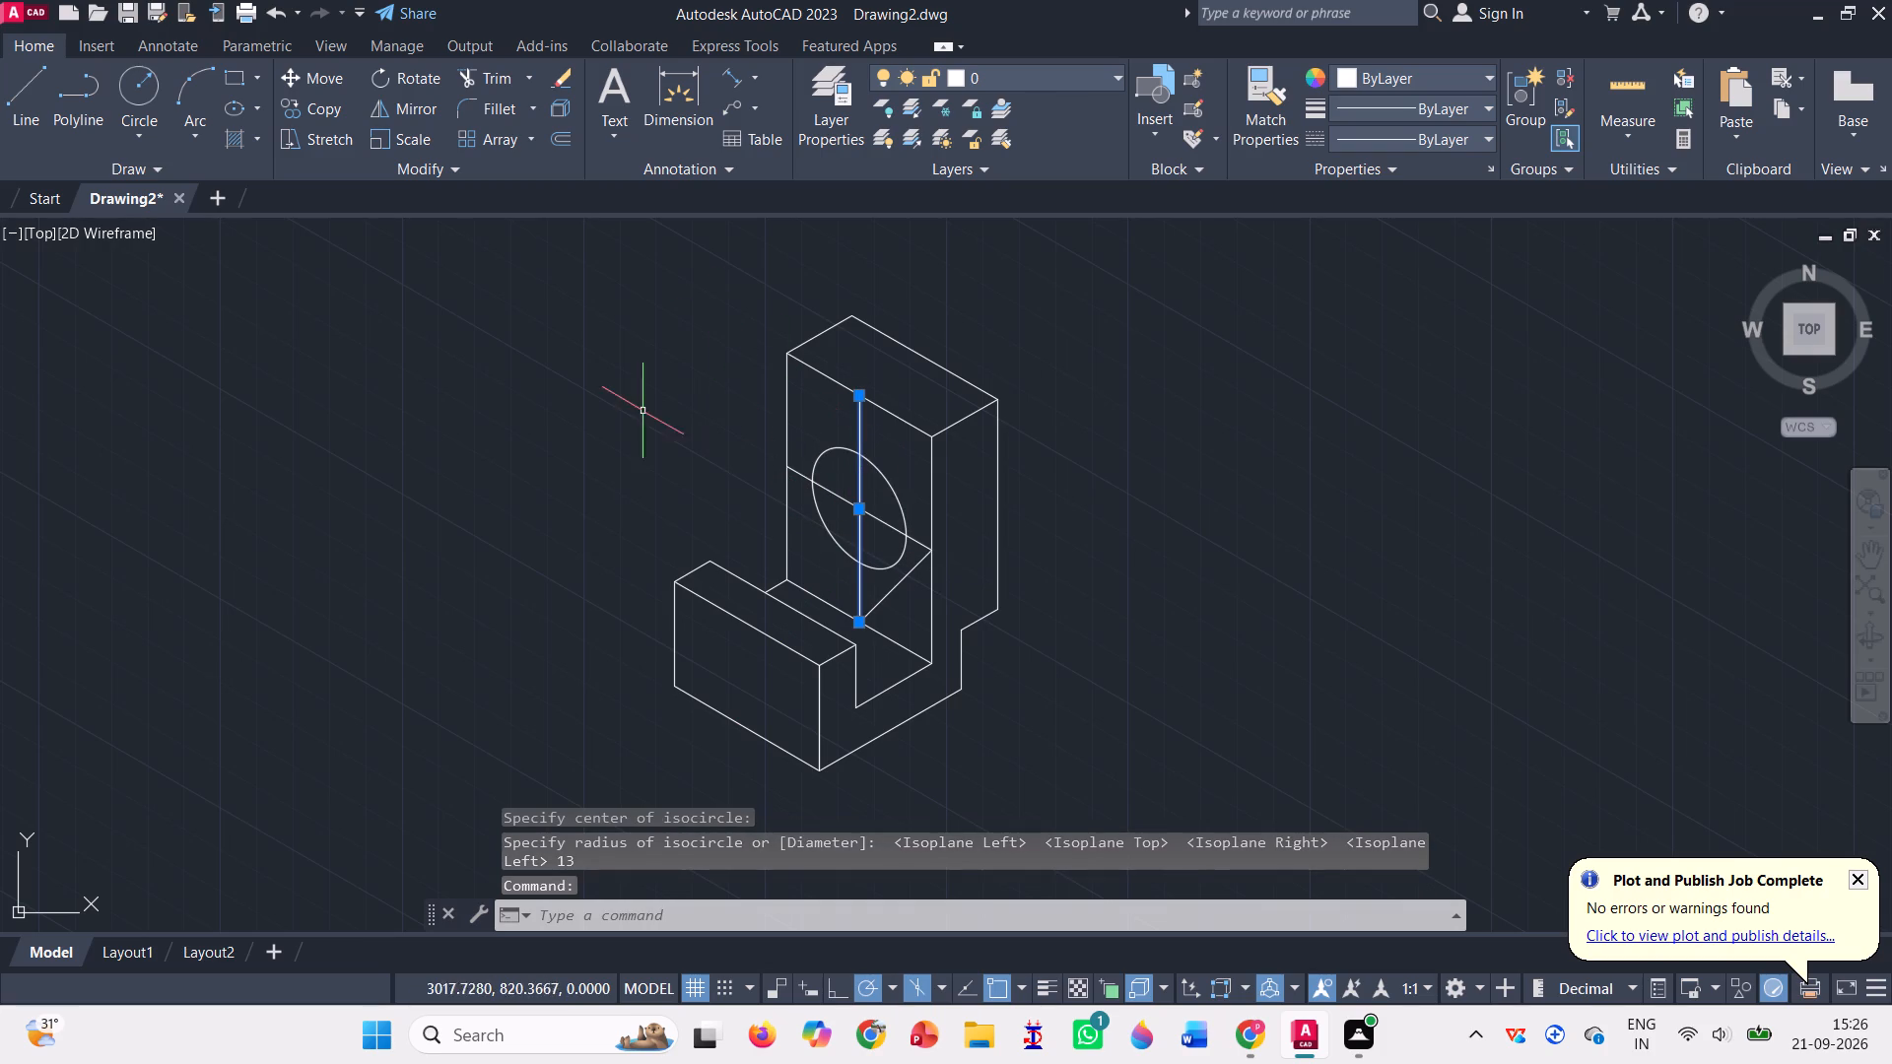
key(Delete)
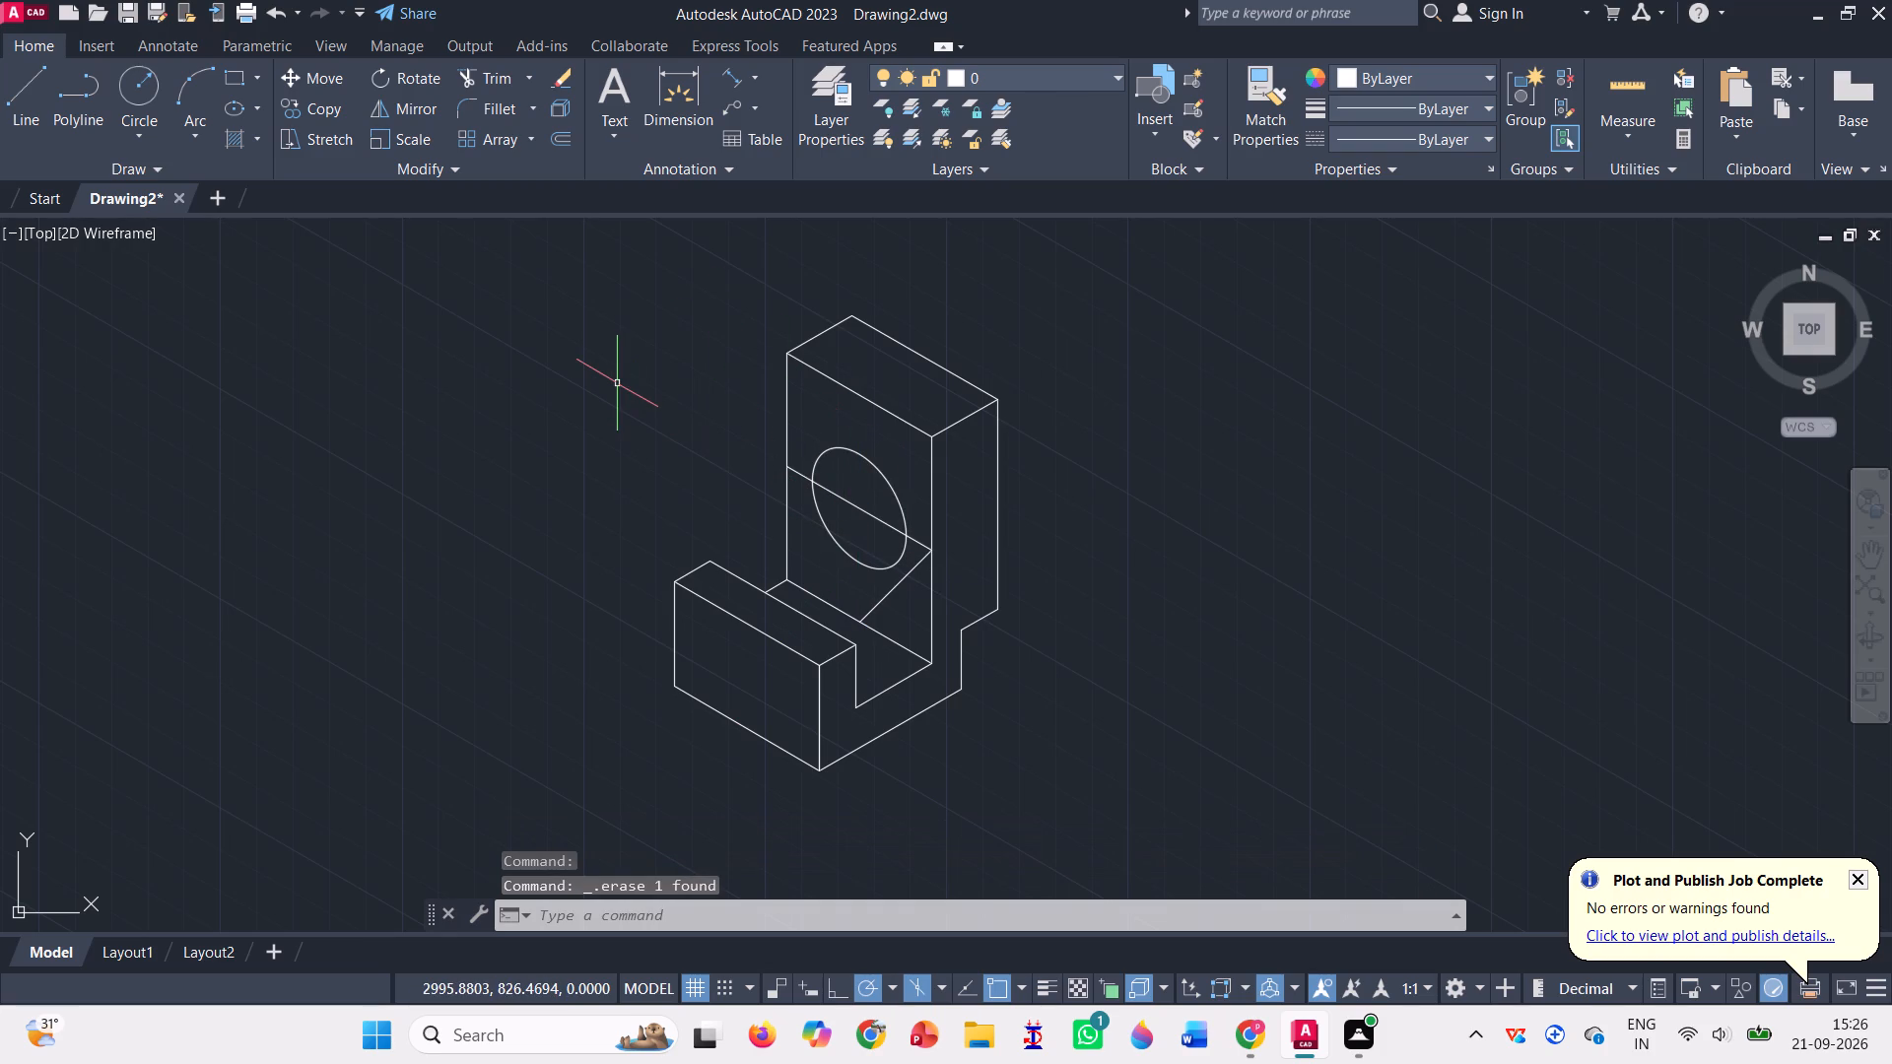
Draw a 20-unit line straight down from the midpoint of the upright's front top edge.
click(17, 110)
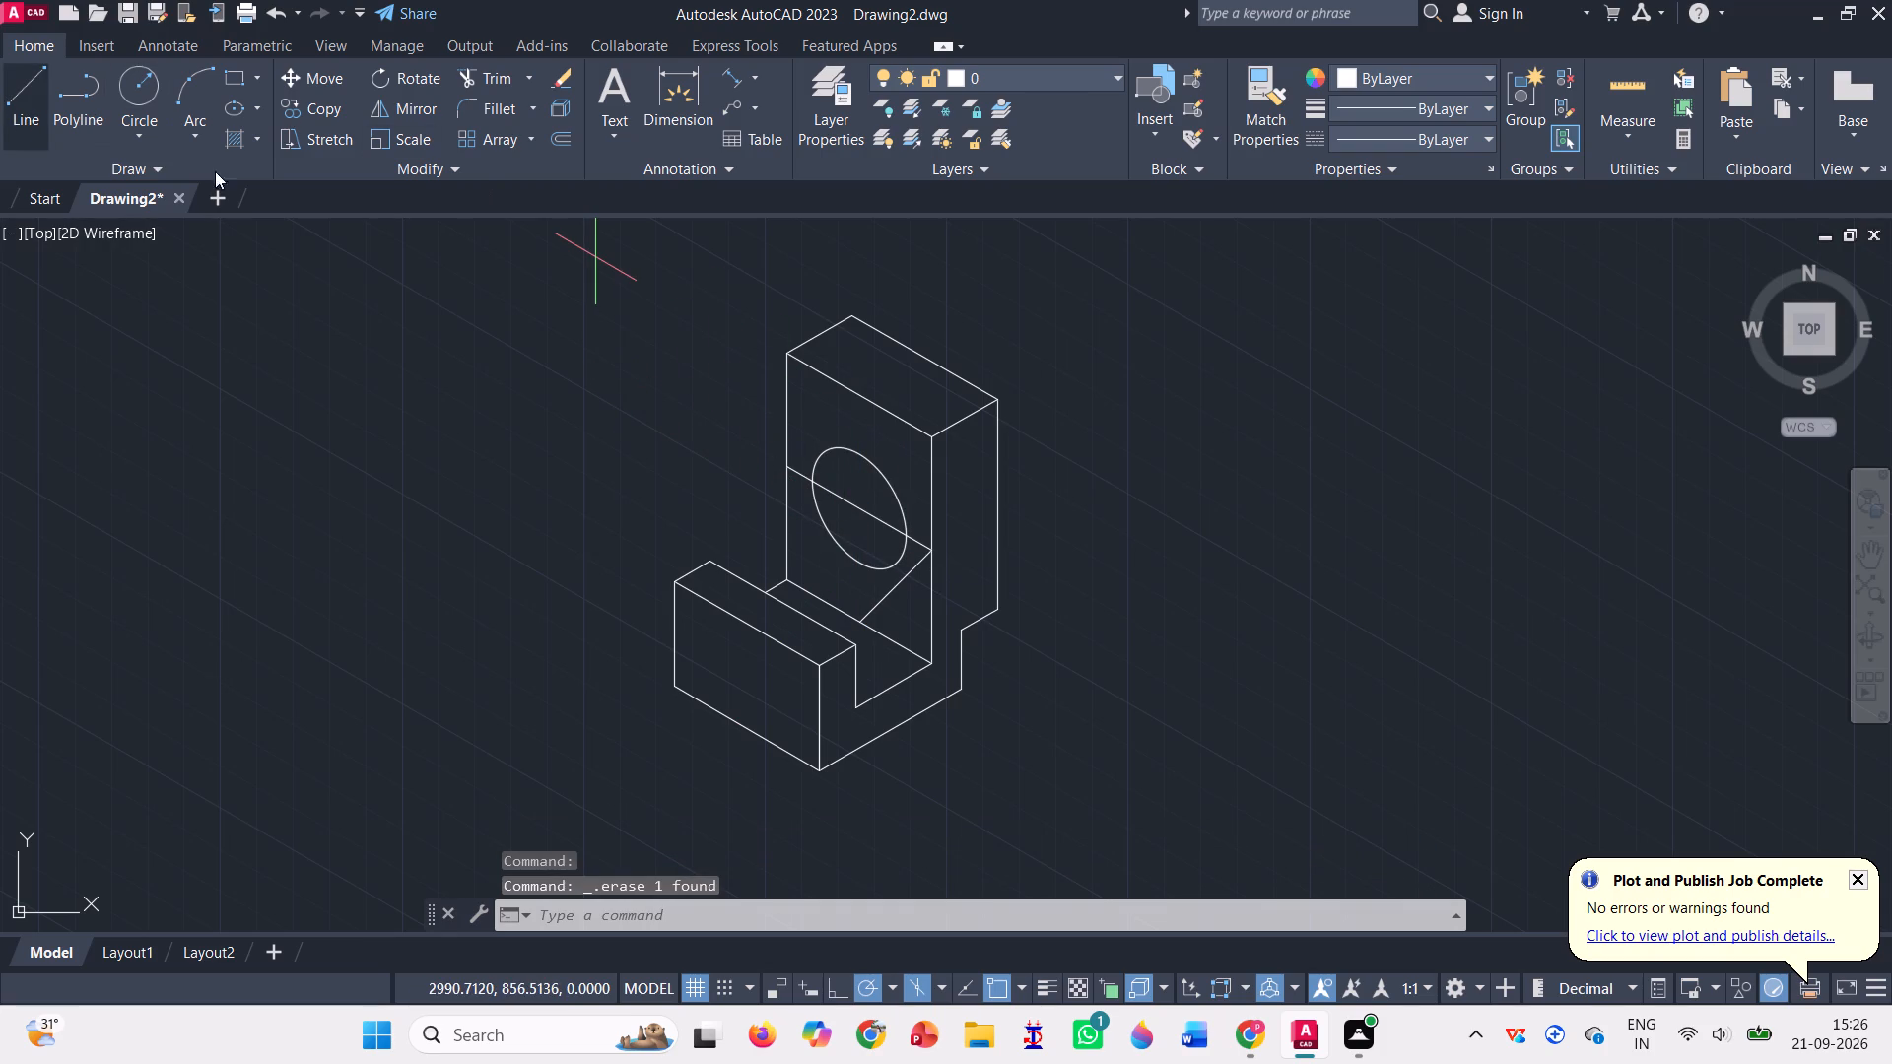
click(860, 392)
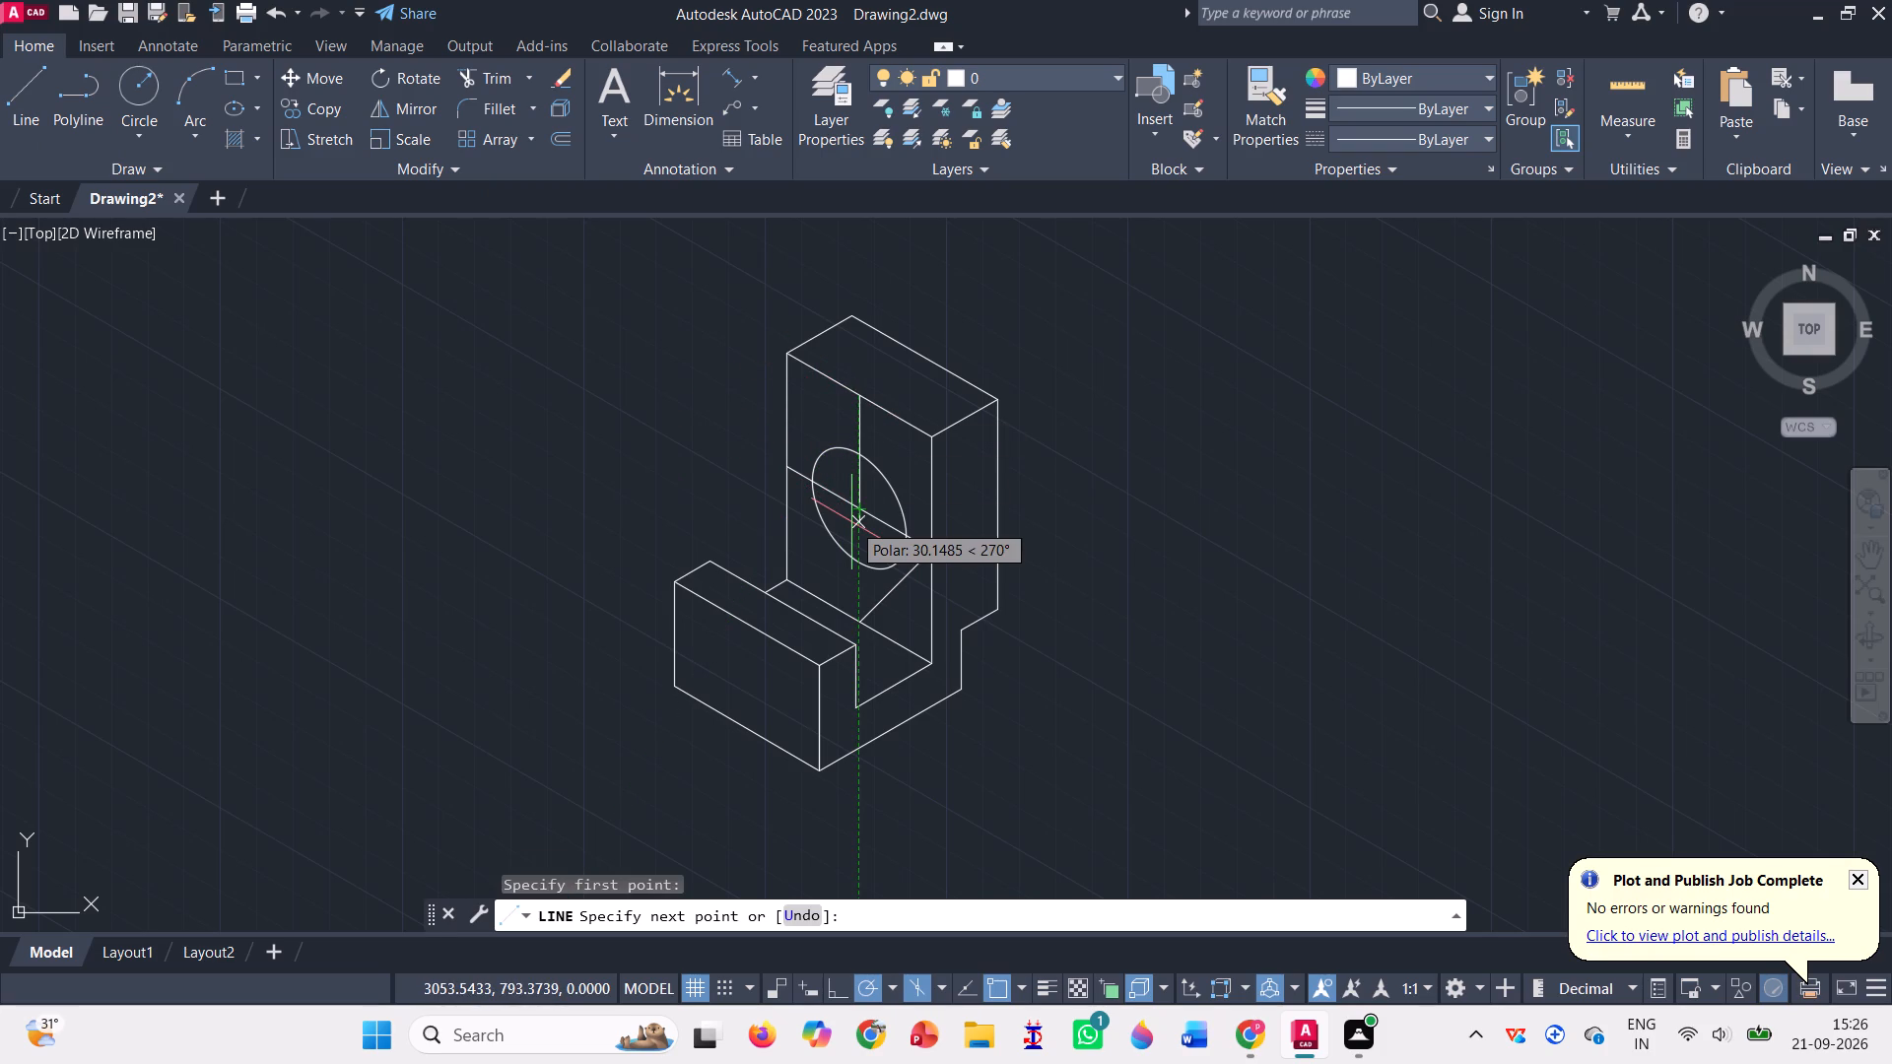
text(20)
key(Return)
key(Escape)
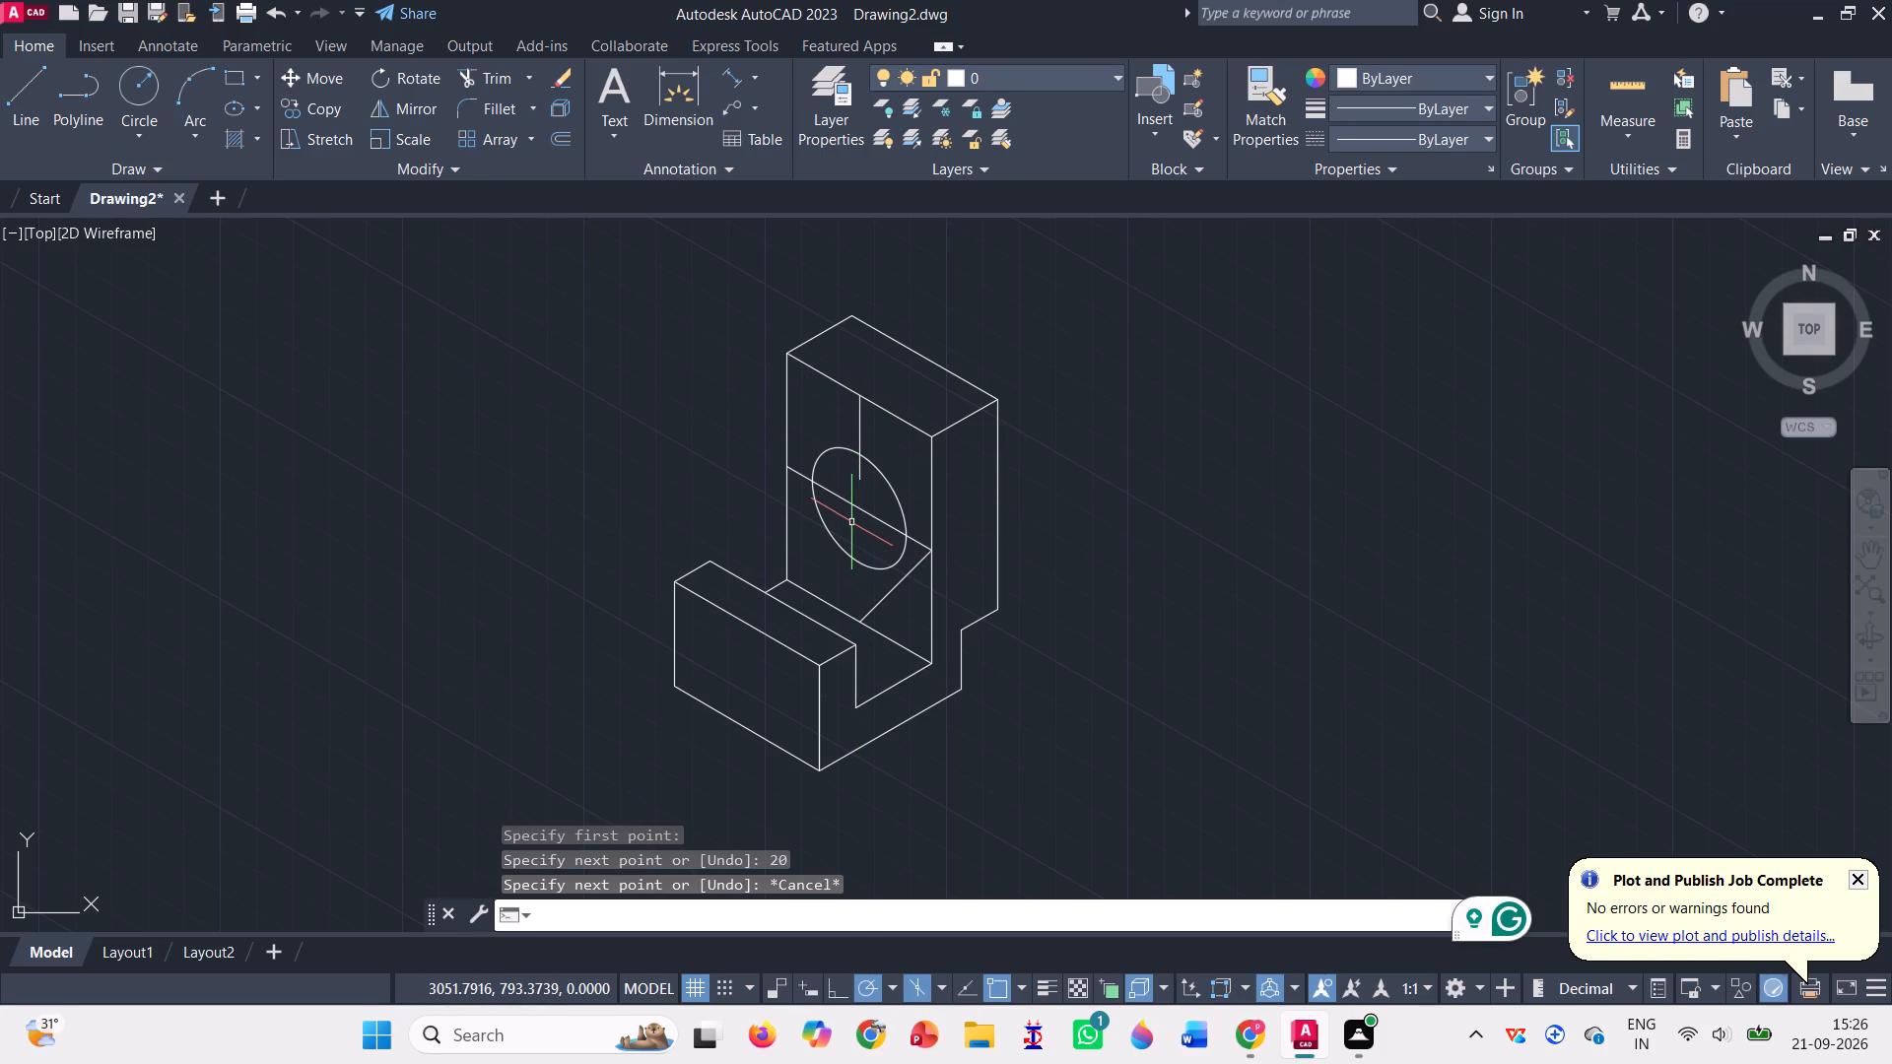
Delete the sloping construction line that crosses the isocircle on the upright's front face.
click(872, 516)
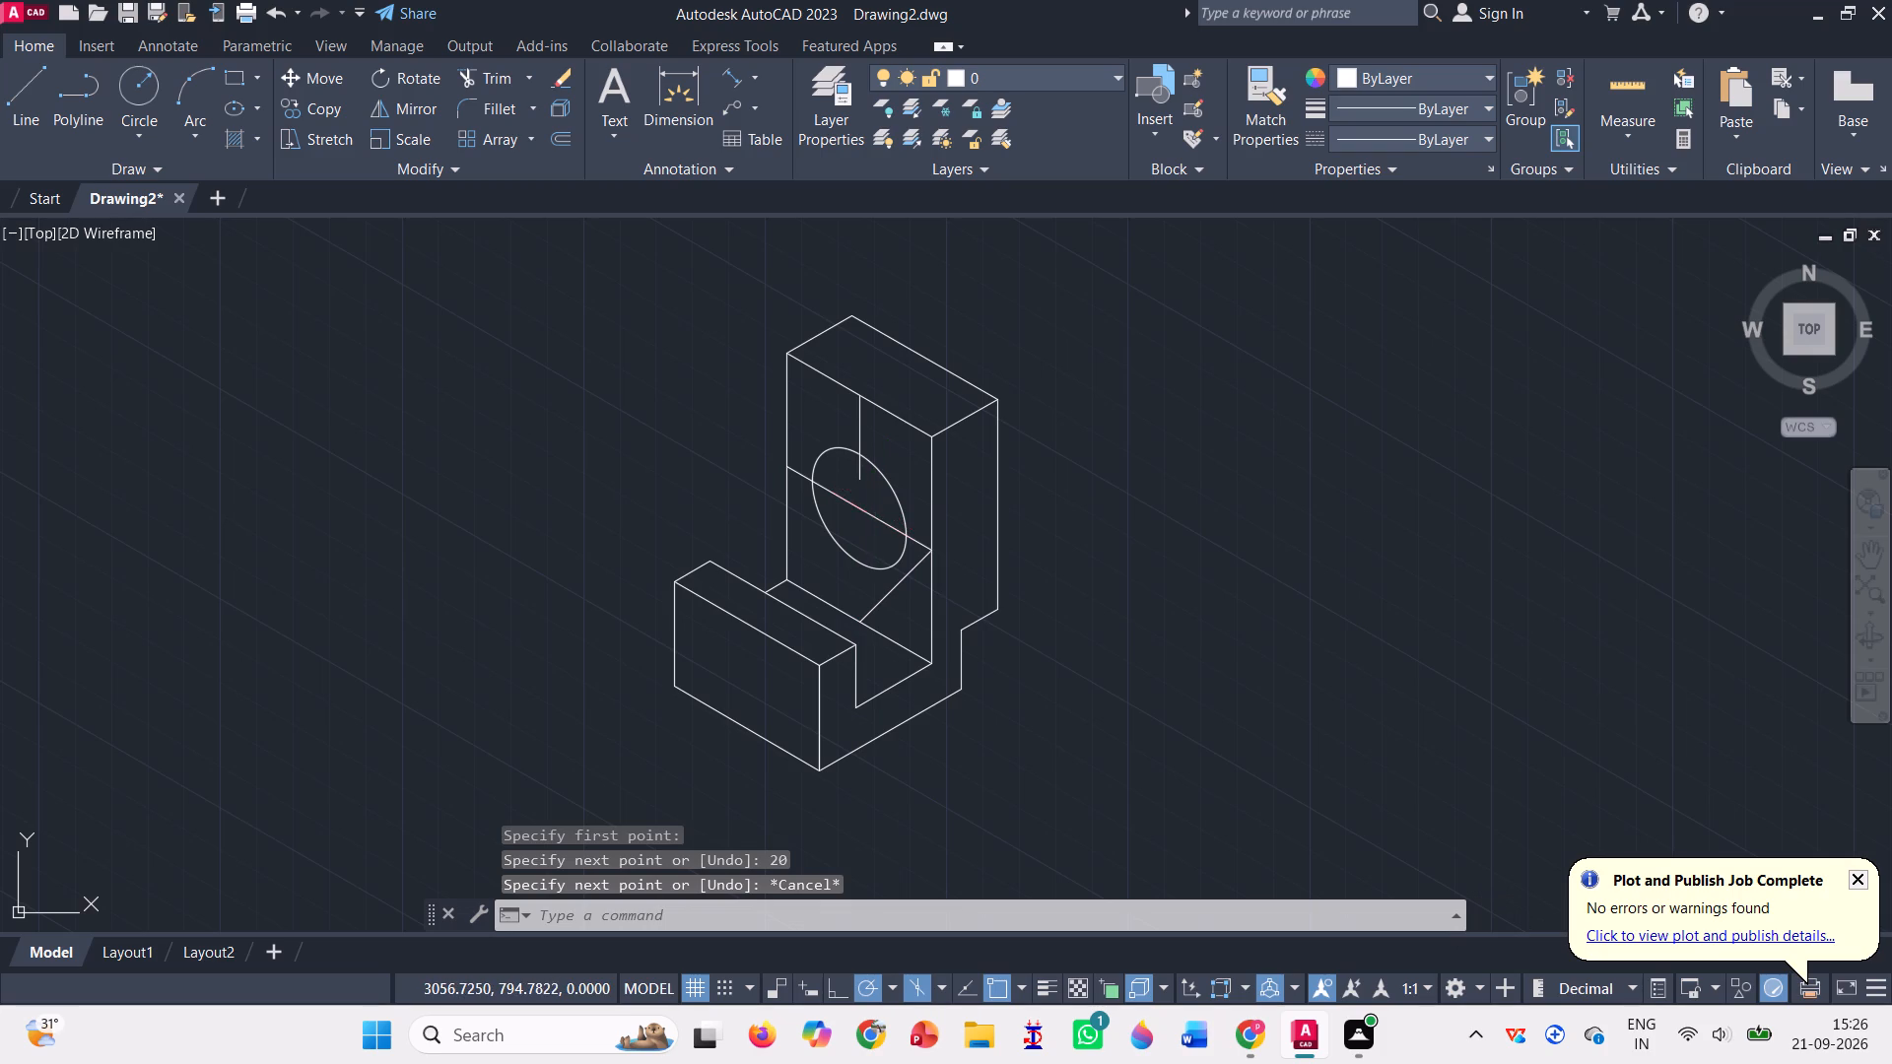
key(Delete)
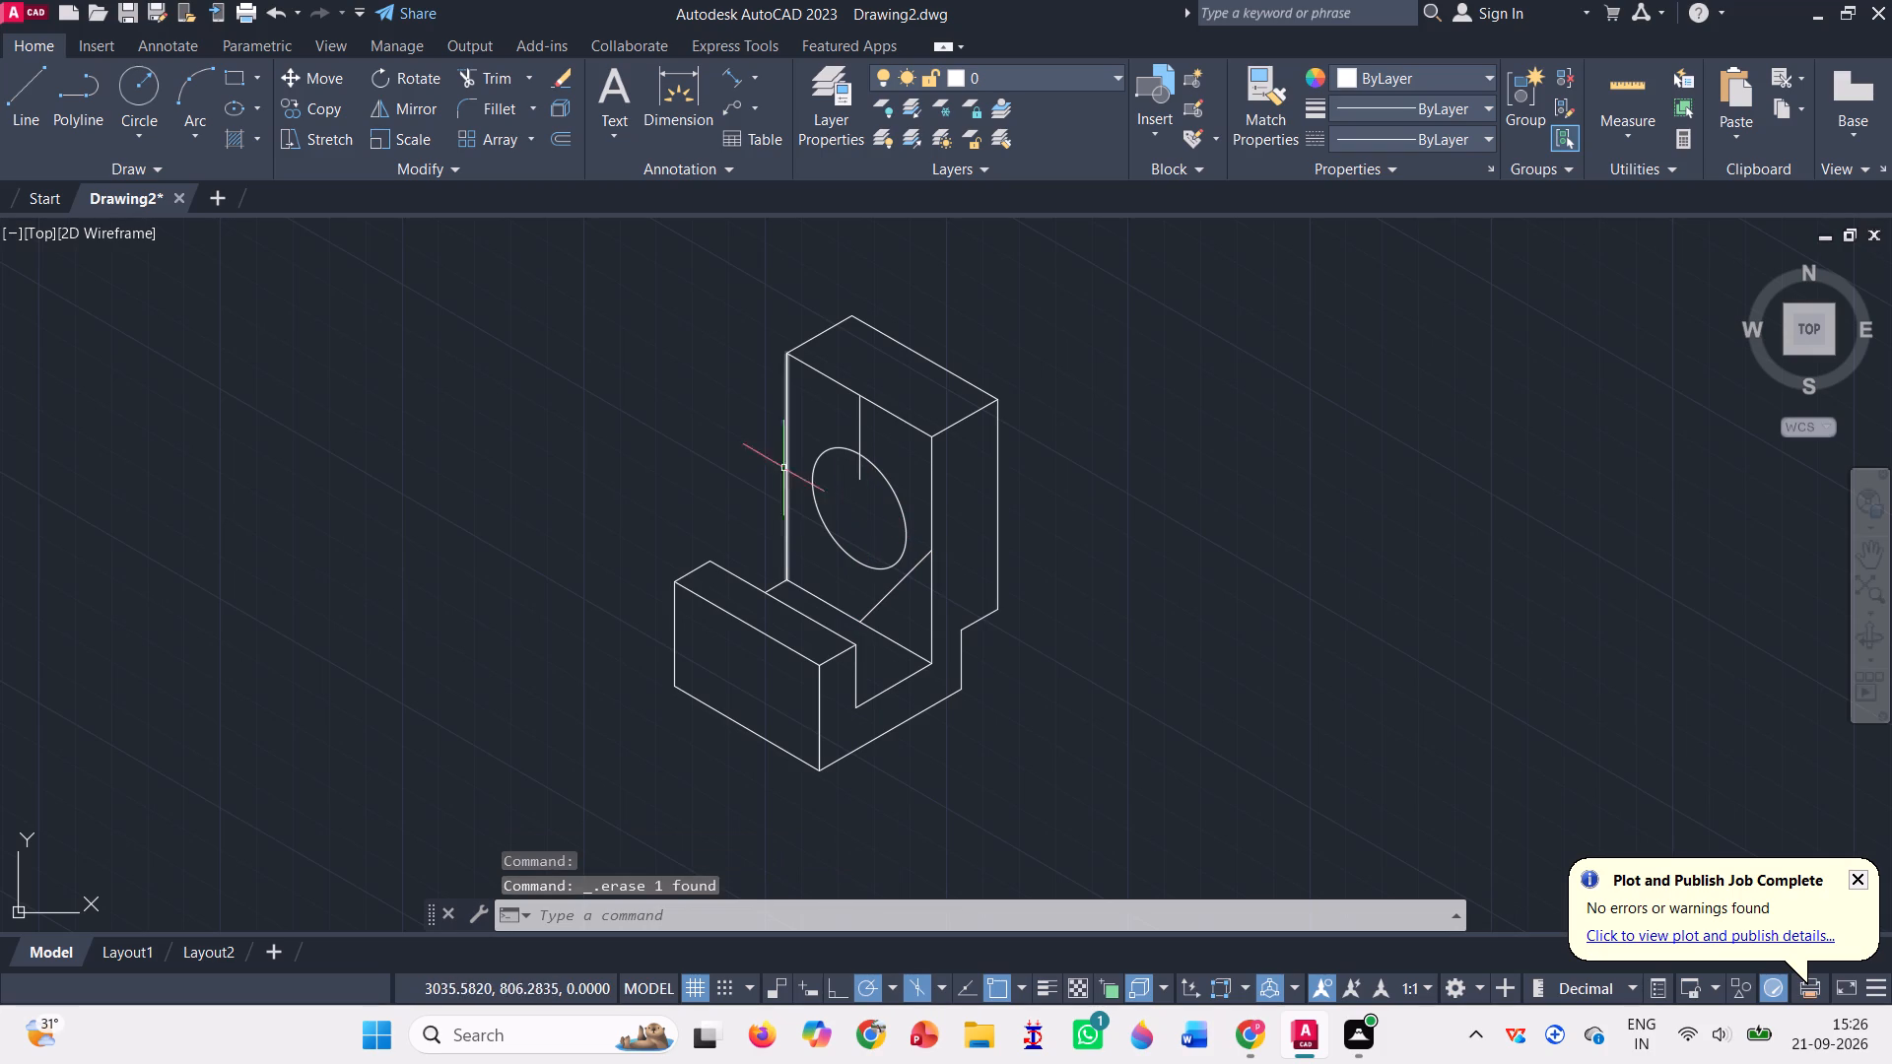
Move the isocircle from its centre to the lower end of the 20-unit vertical line.
click(323, 58)
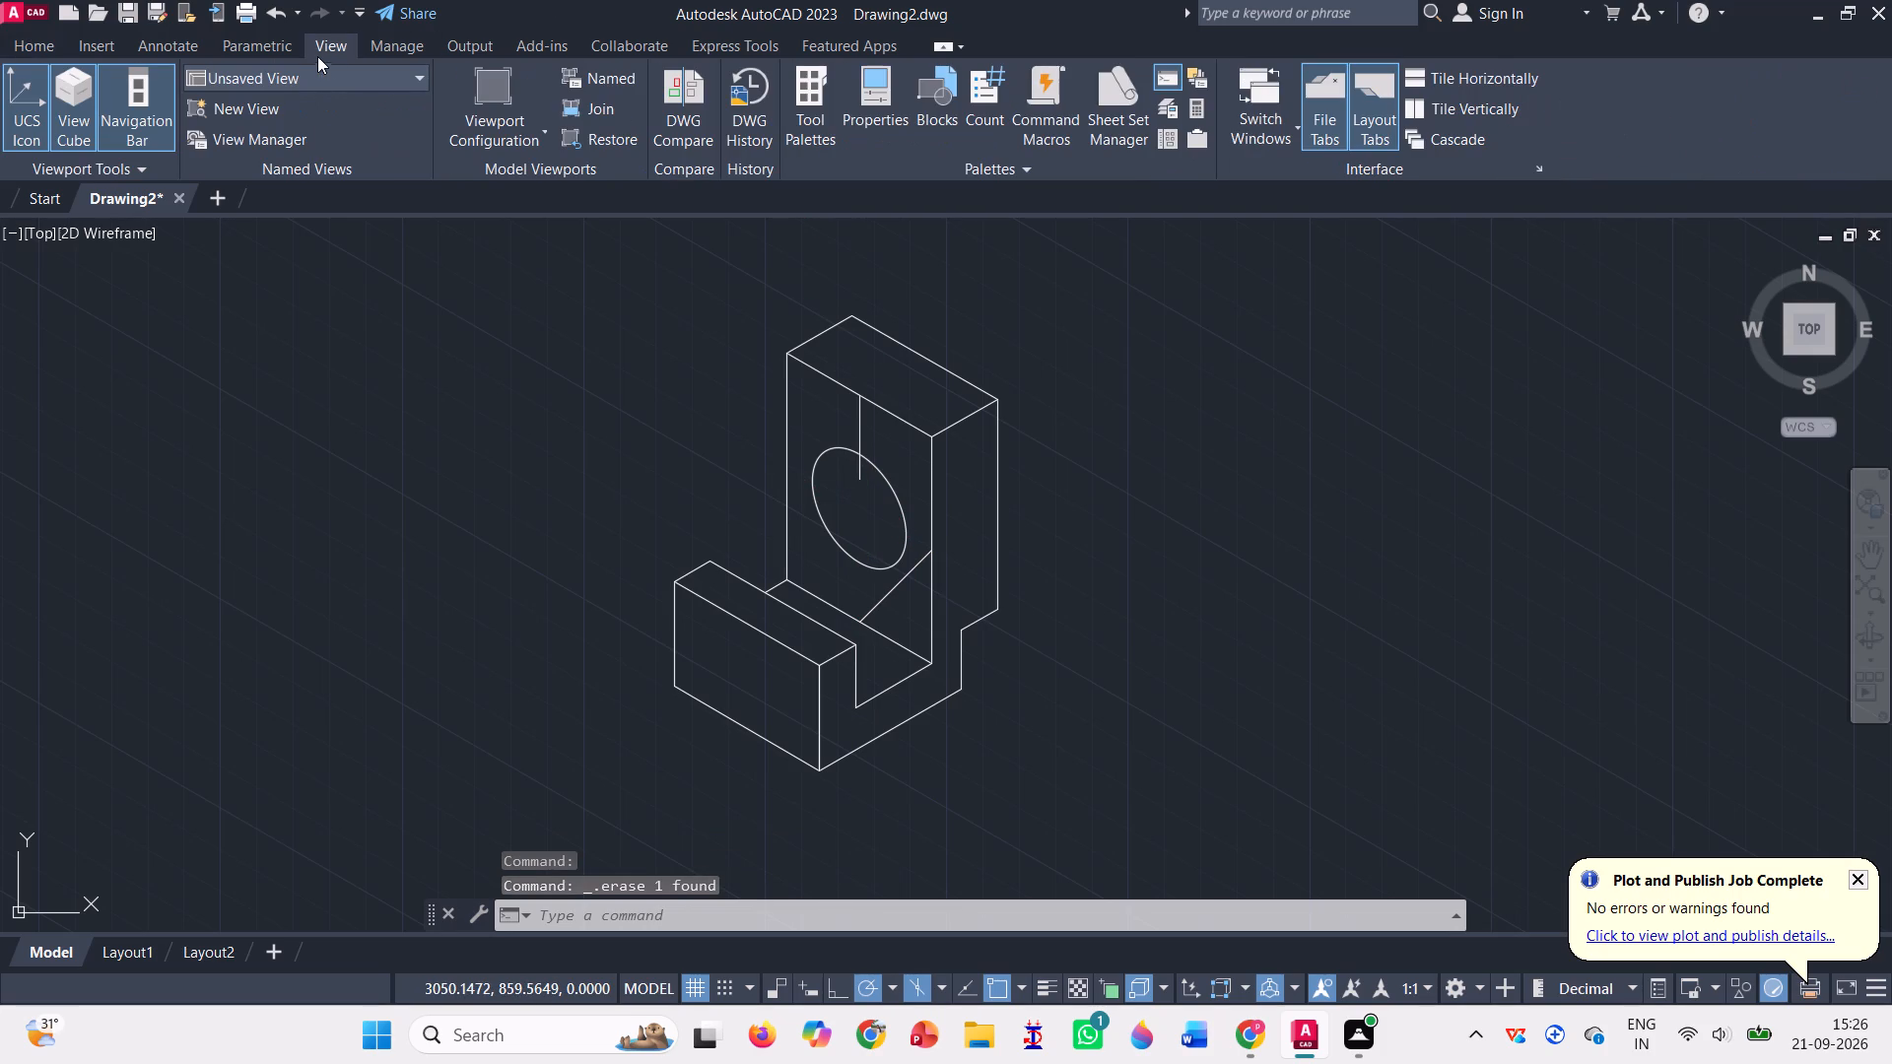
click(40, 55)
click(325, 81)
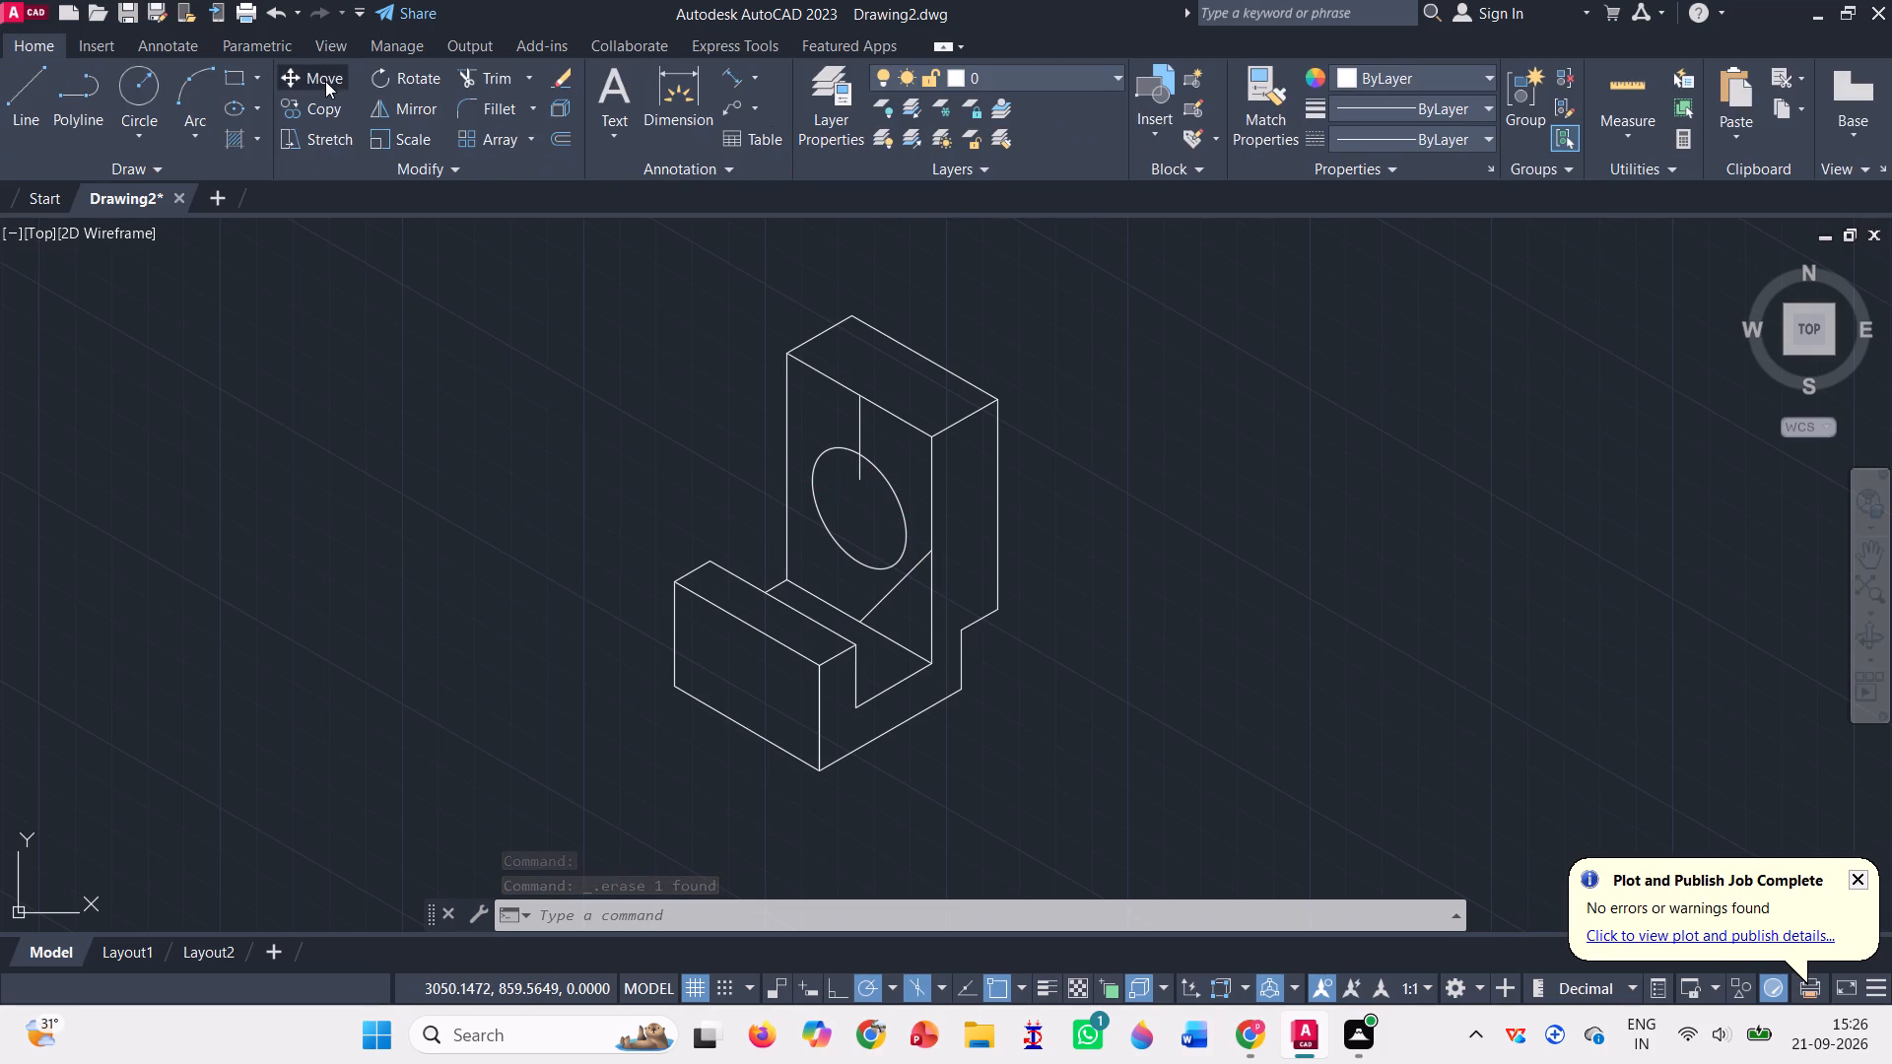
click(905, 509)
key(Return)
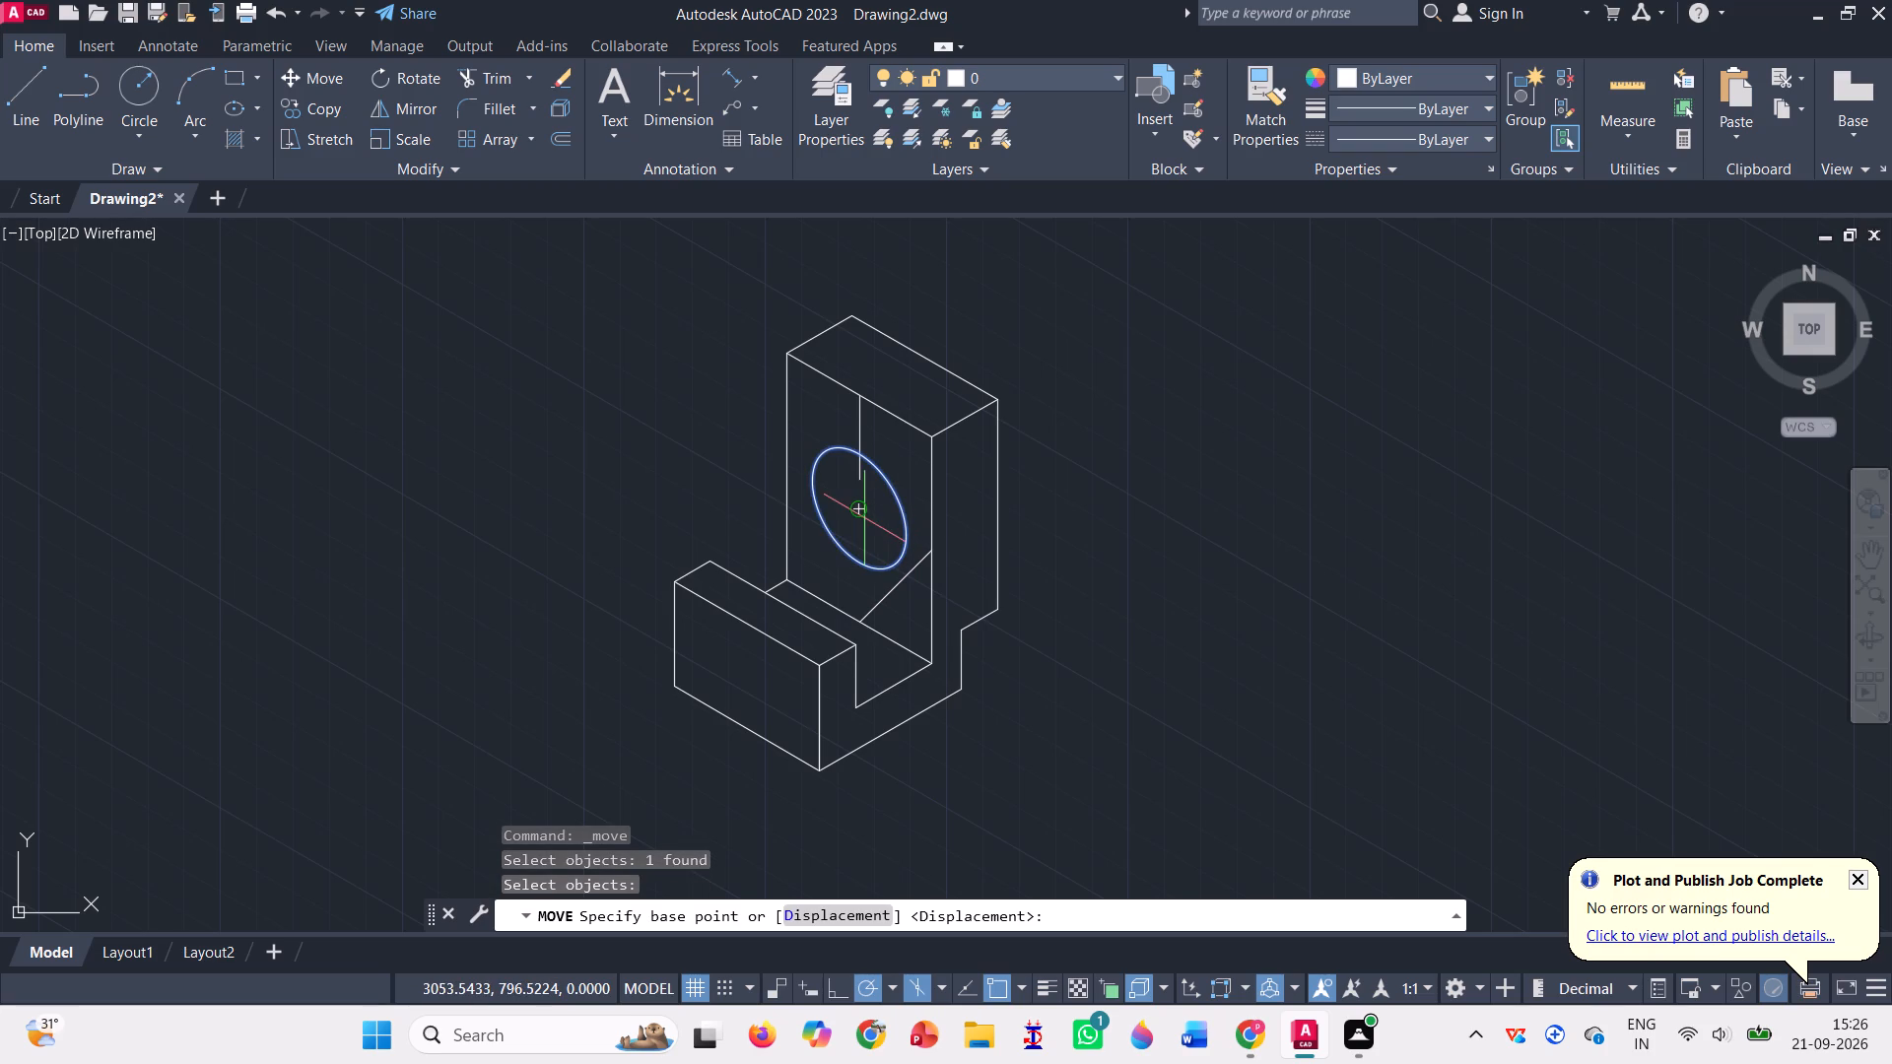
click(864, 505)
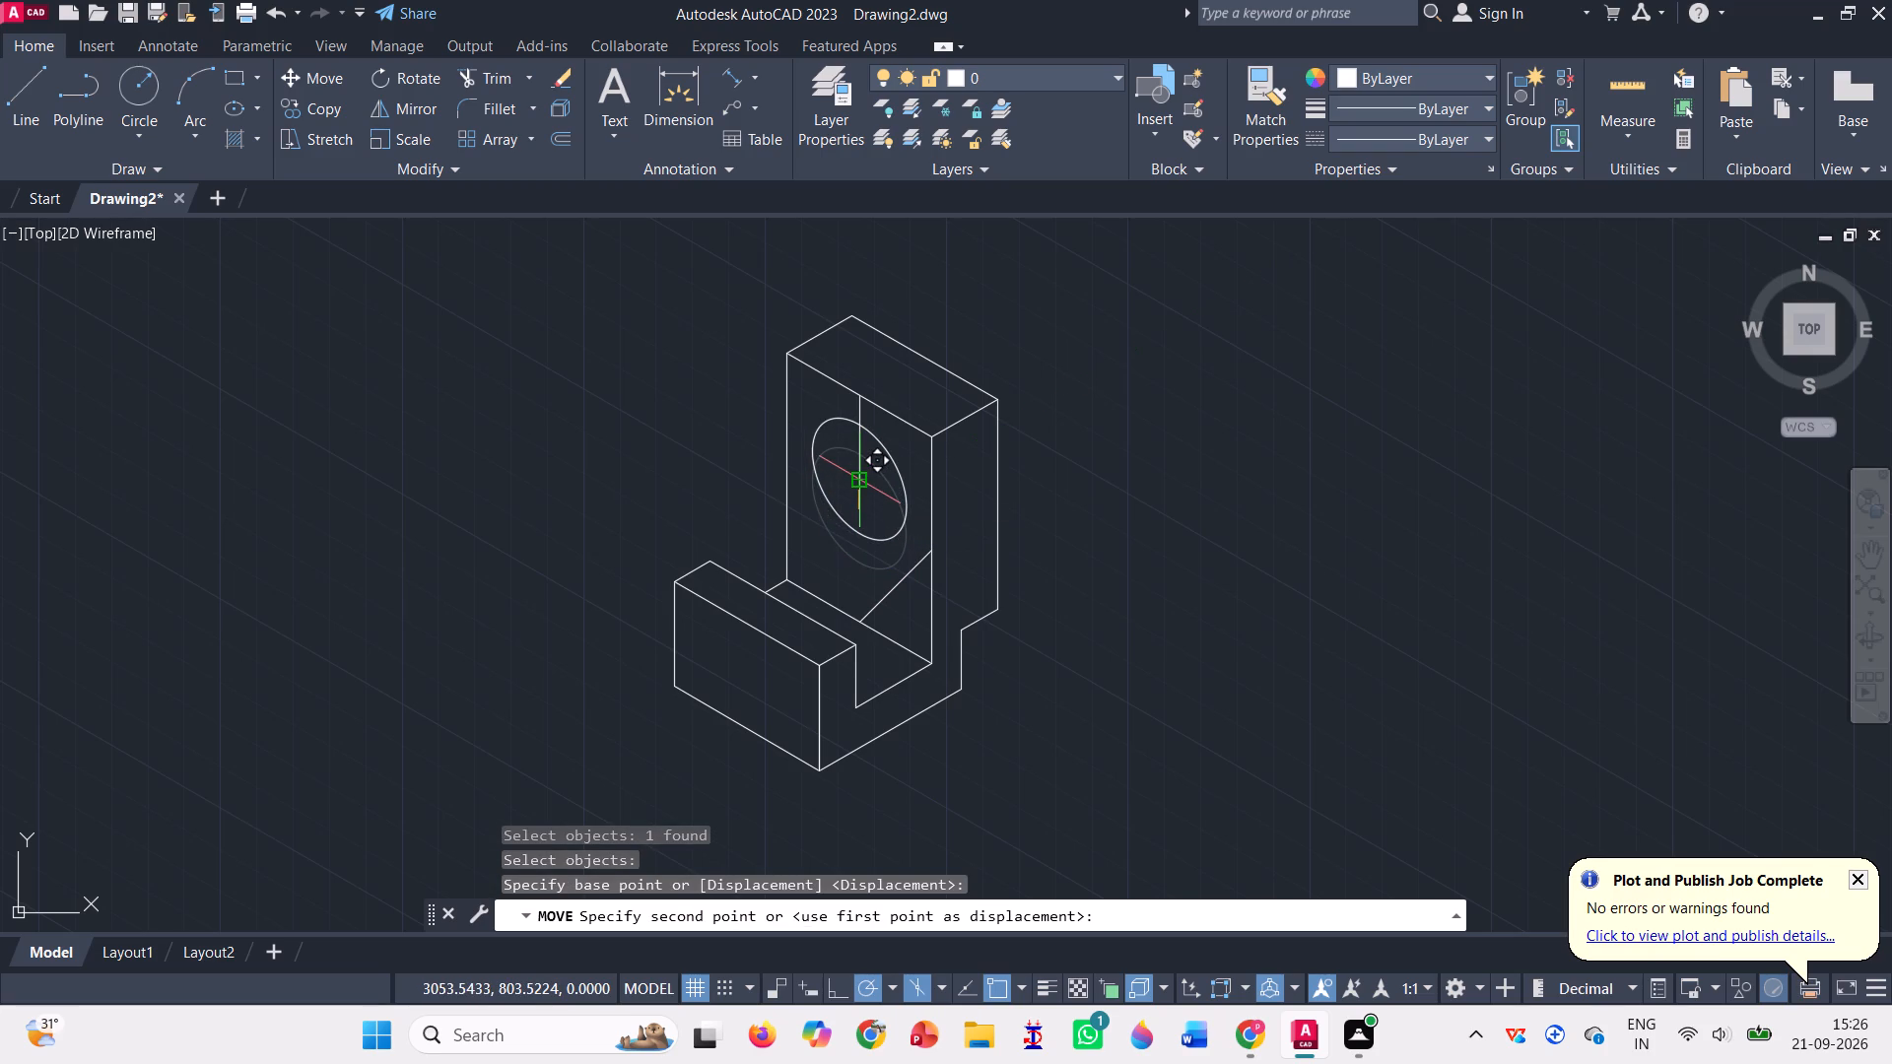
scroll(853, 475, up, 3)
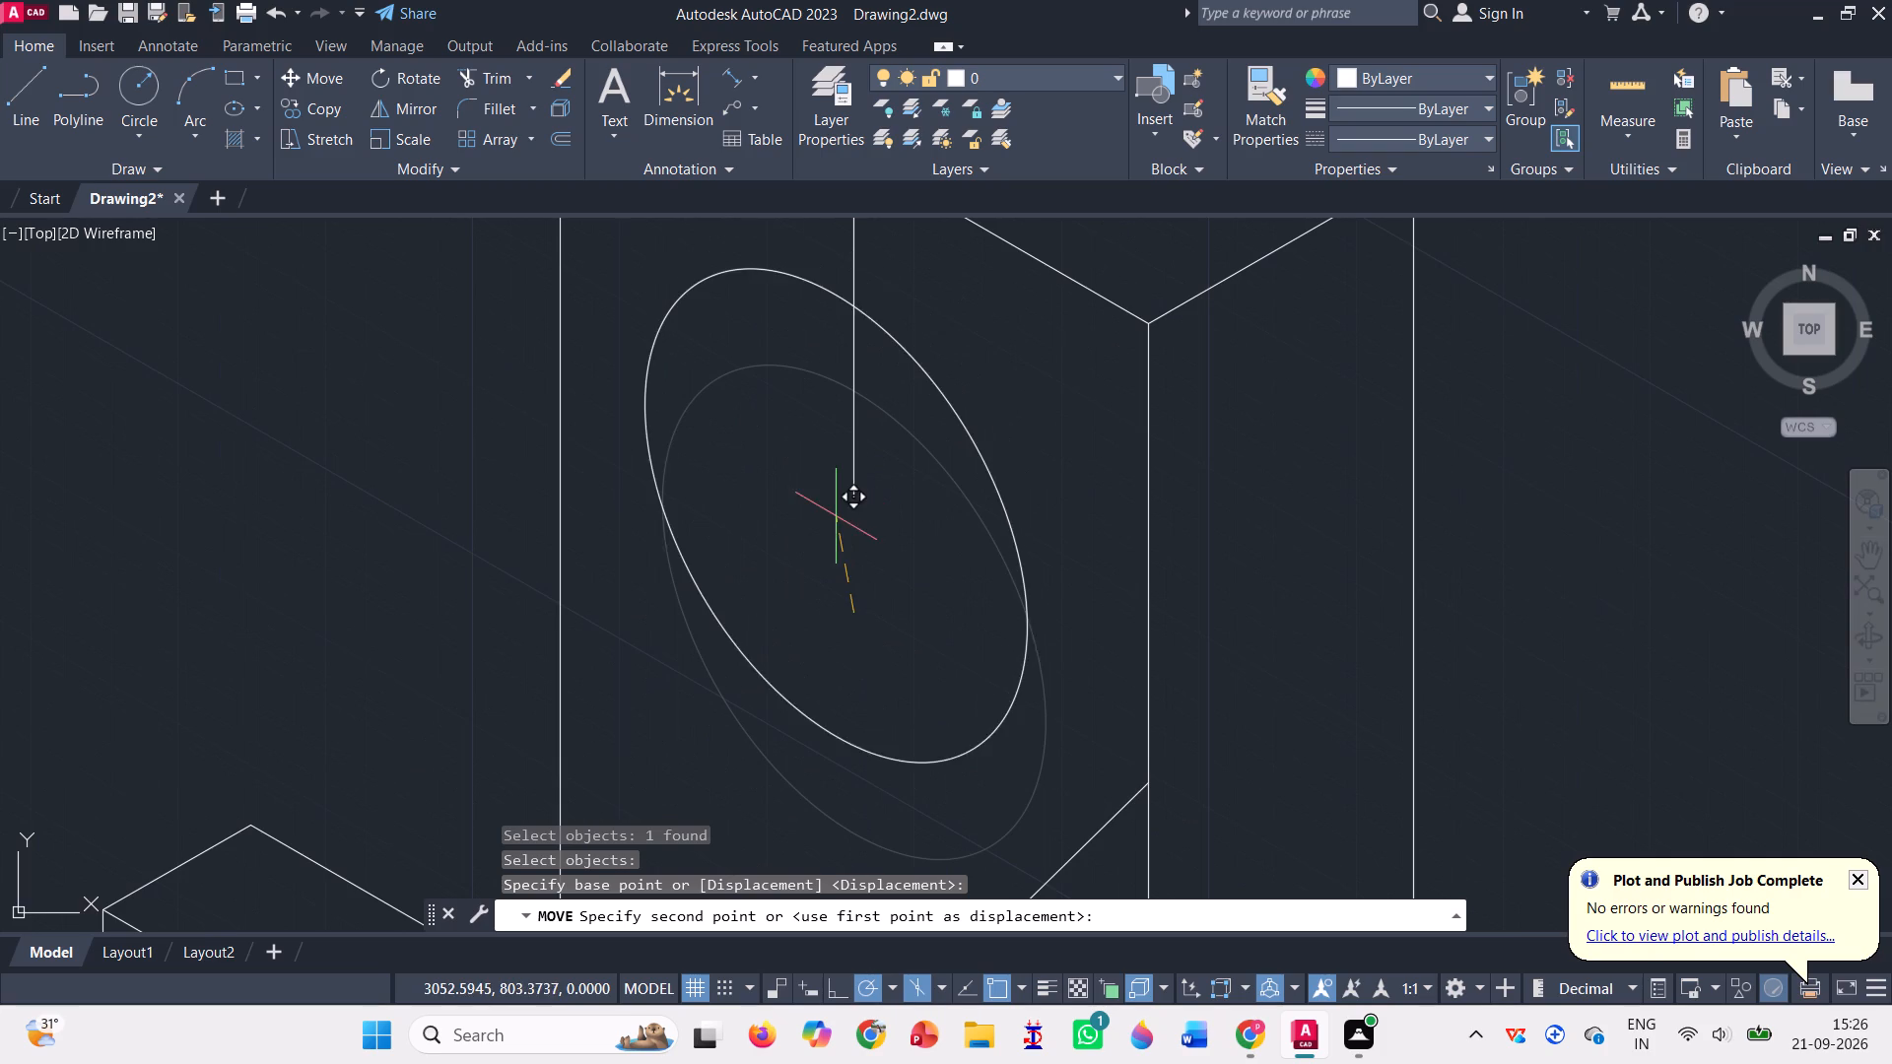
click(856, 494)
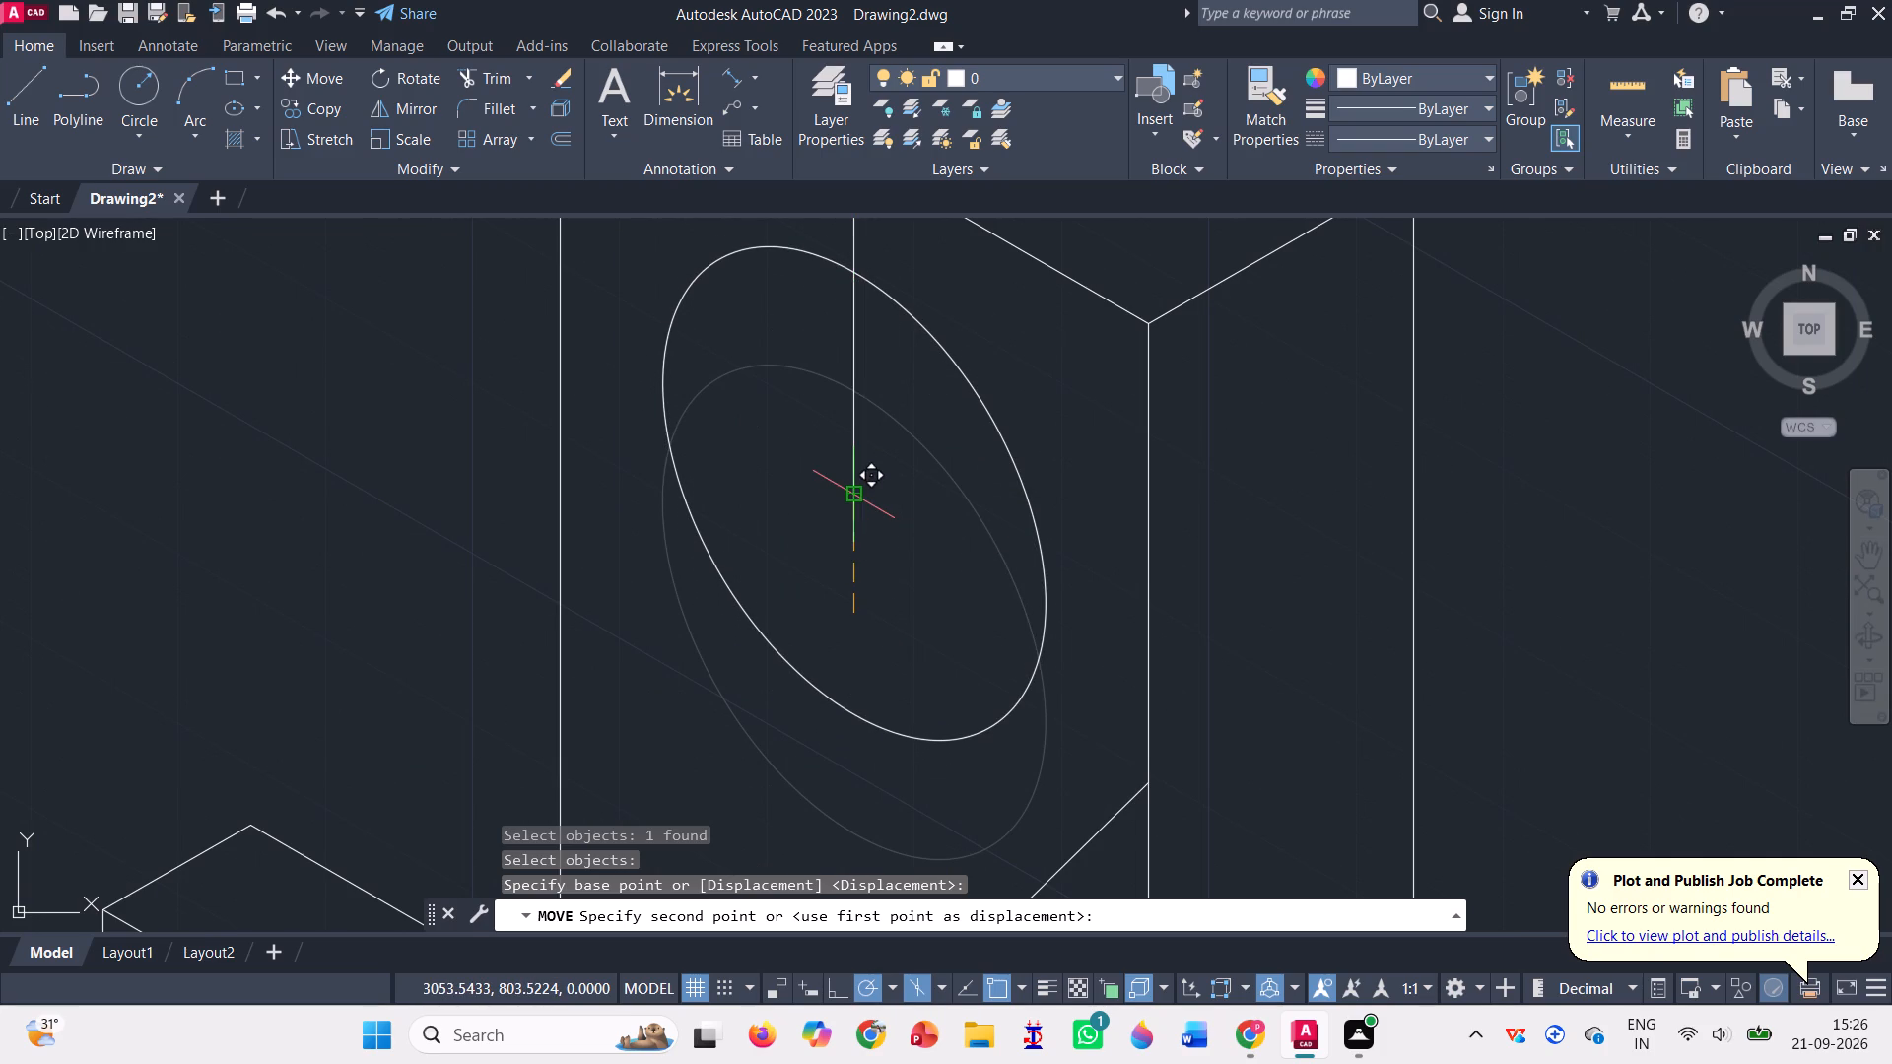
scroll(885, 584, down, 2)
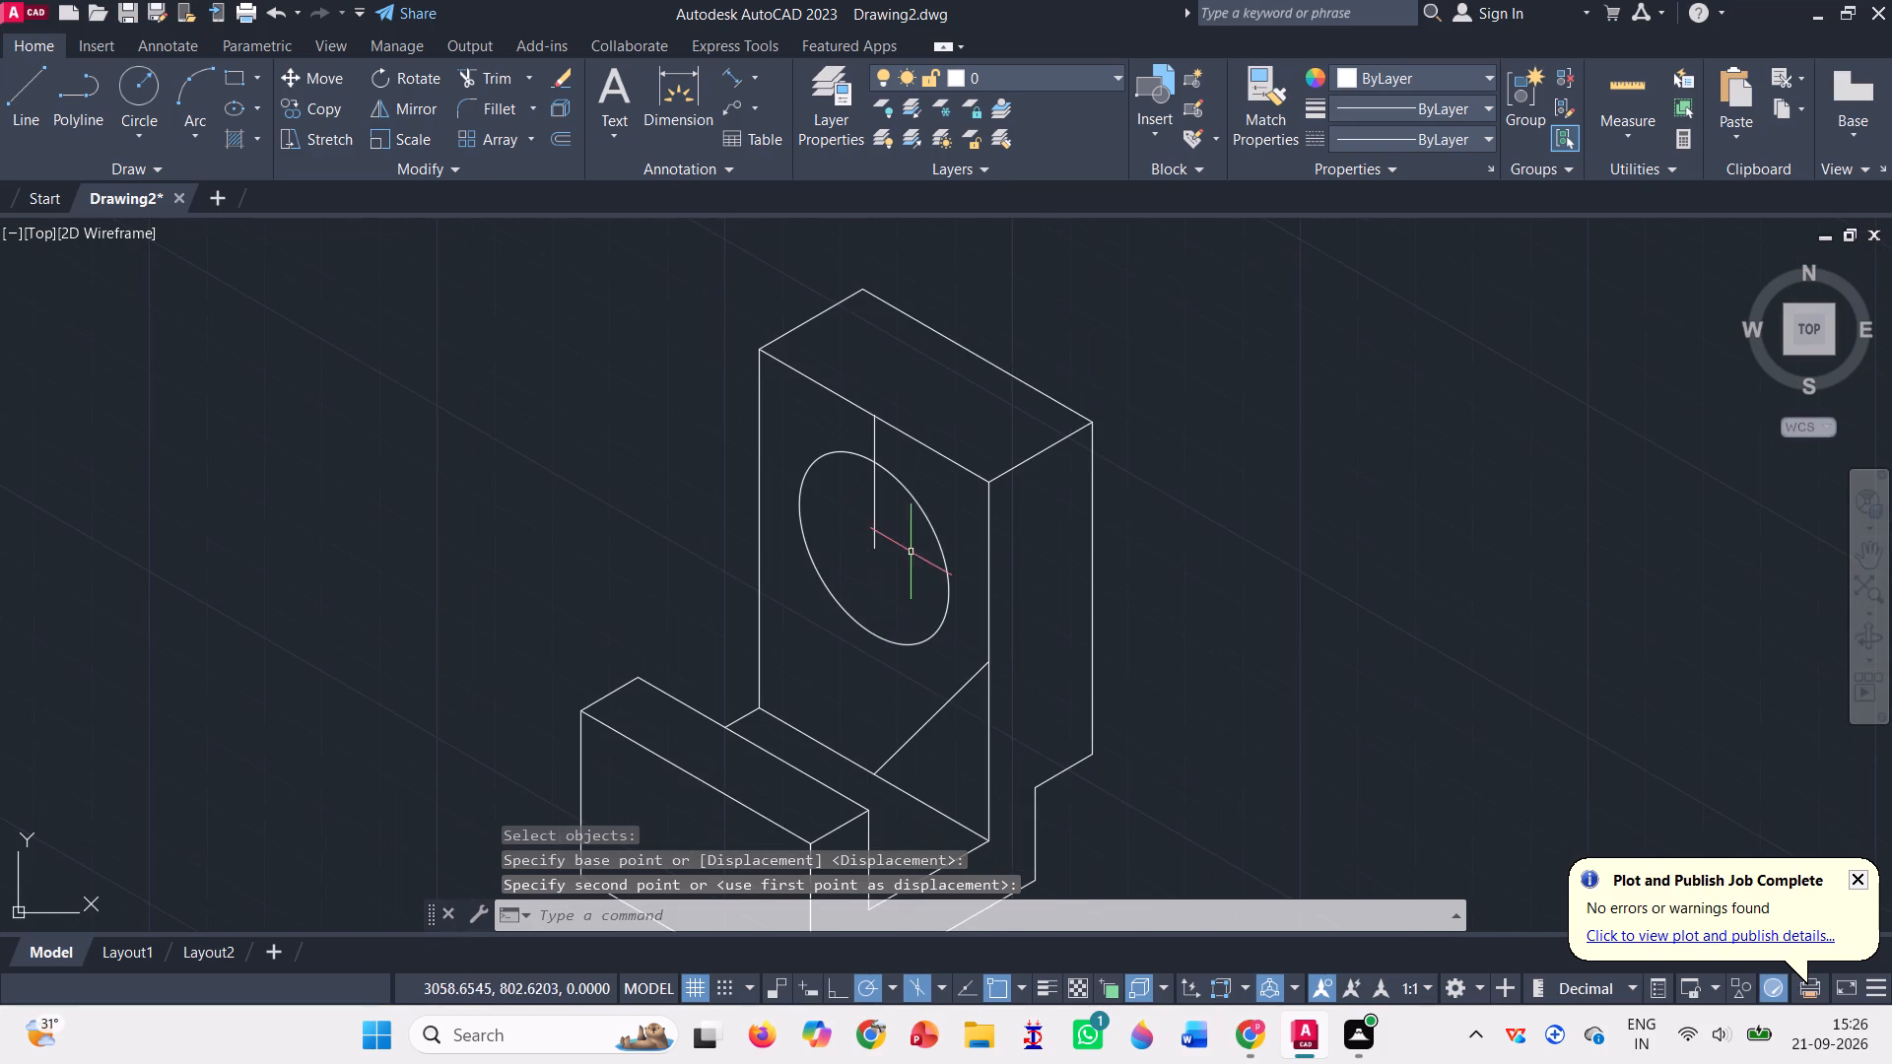
click(936, 535)
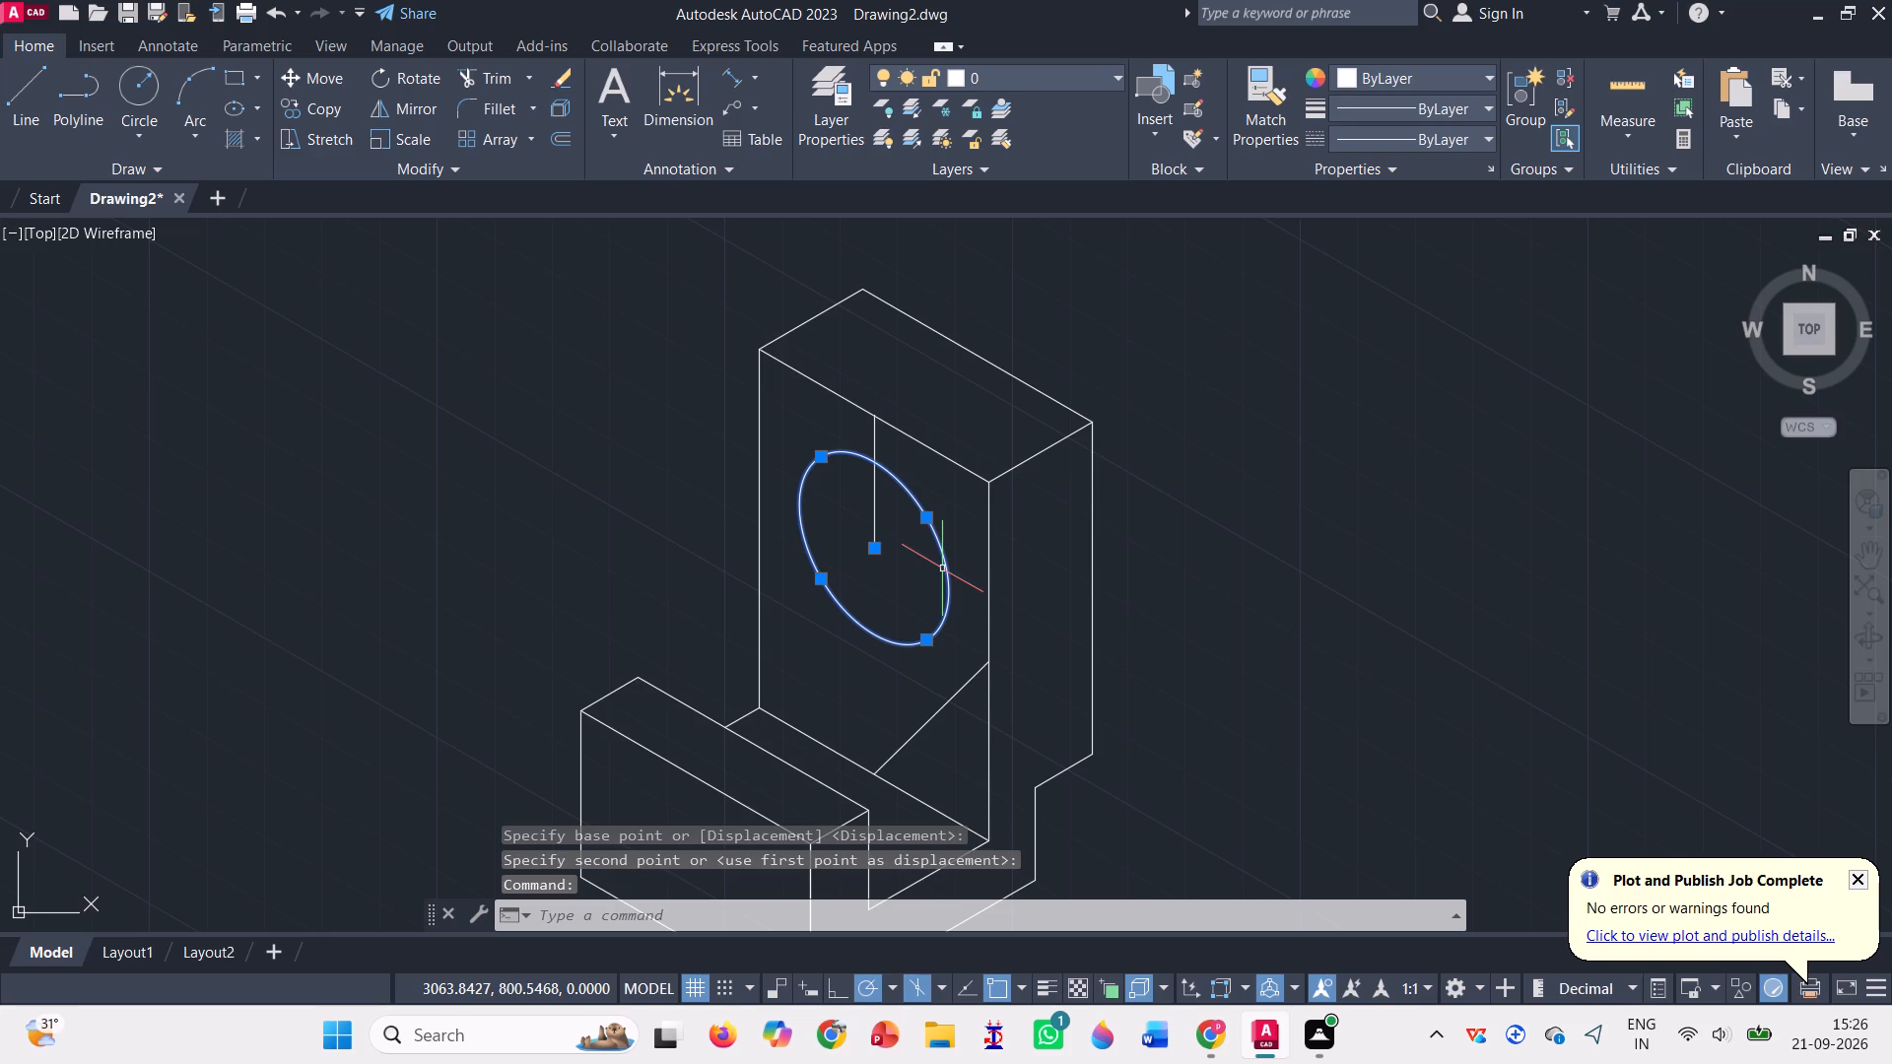
key(Escape)
Delete the leftover diagonal construction line at the lower corner of the upright's front face.
scroll(942, 568, down, 1)
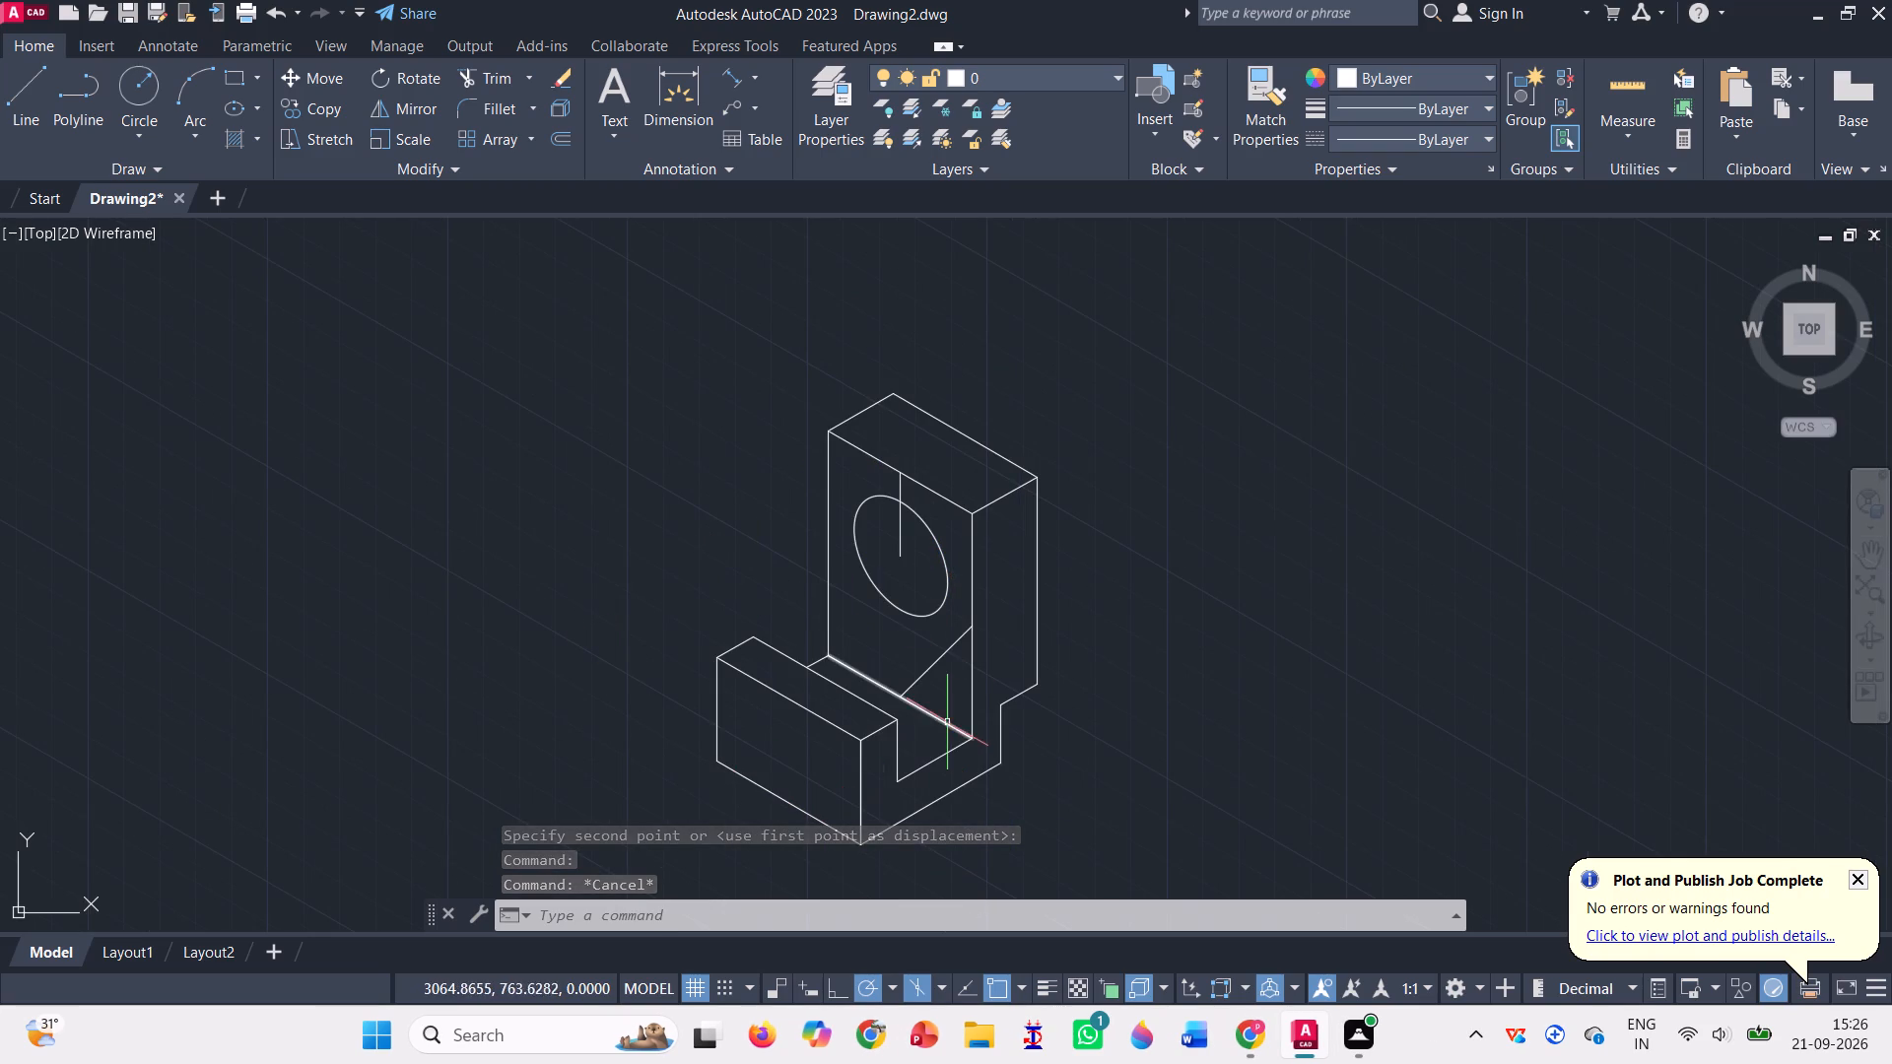
click(949, 648)
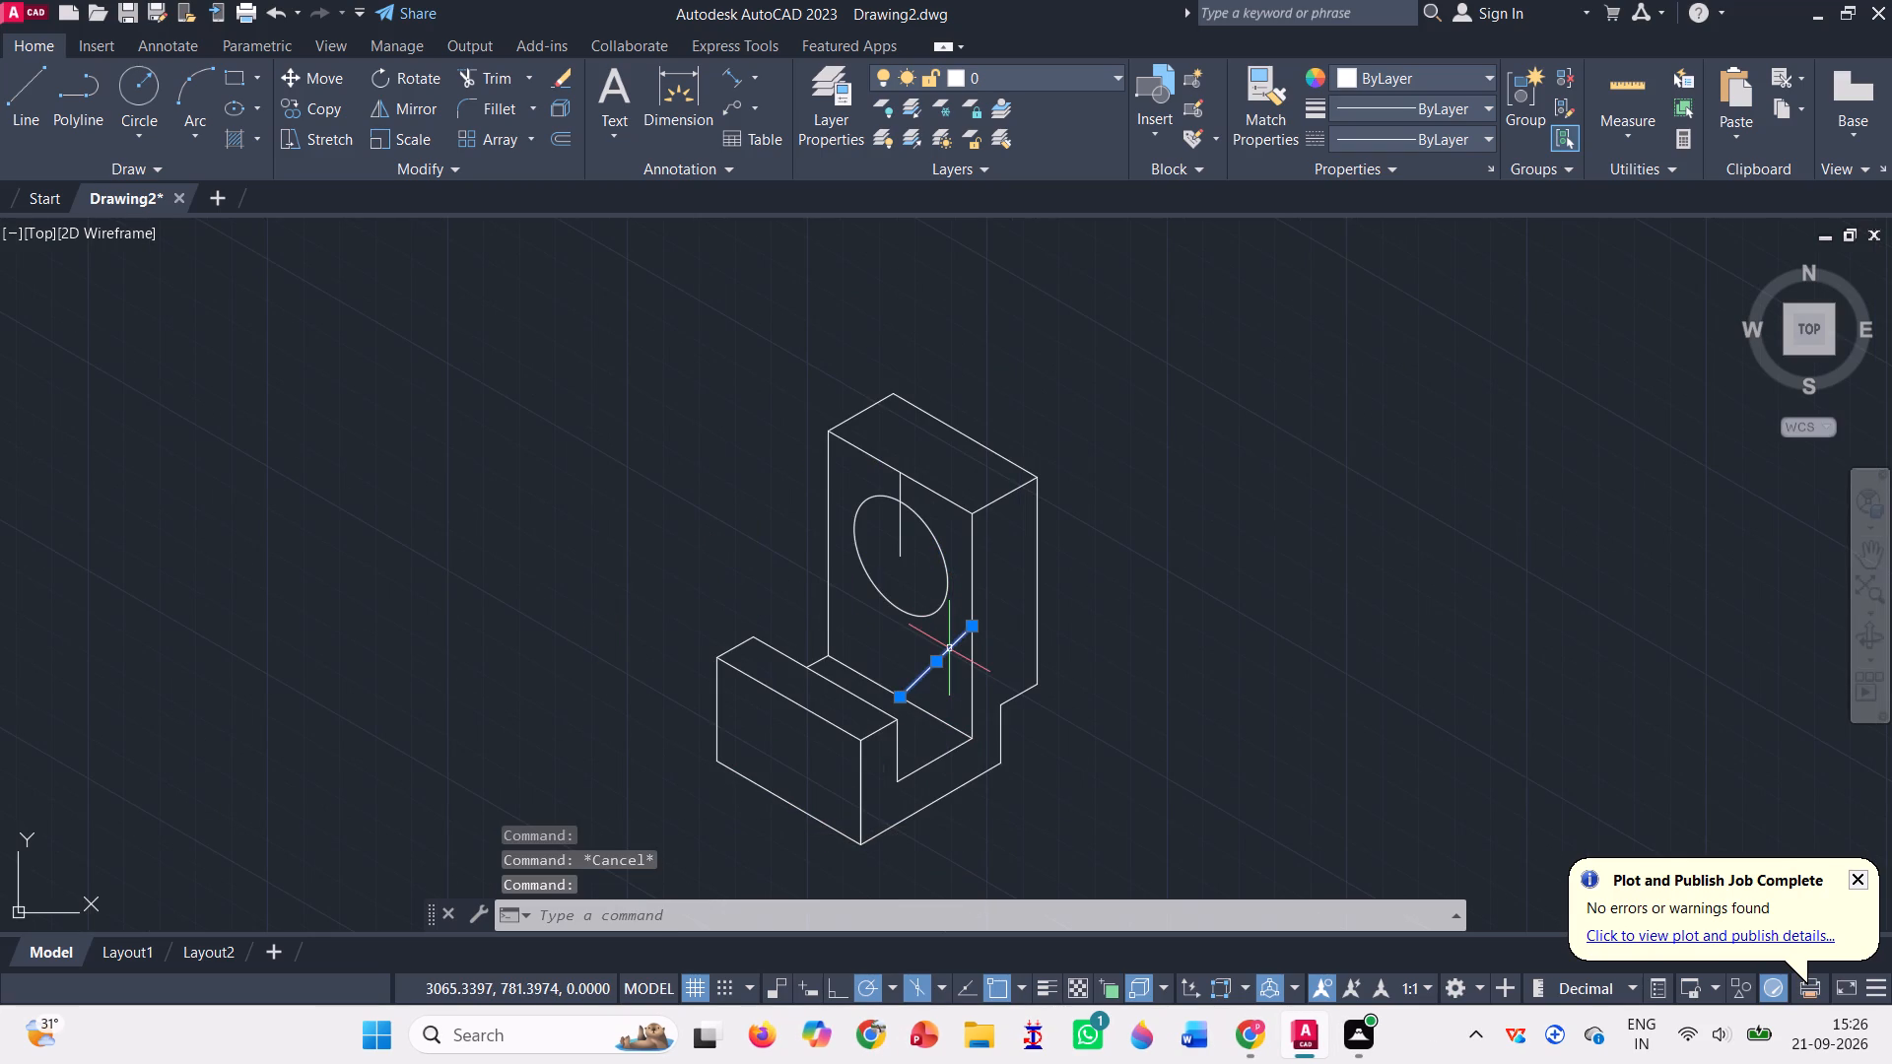
key(Delete)
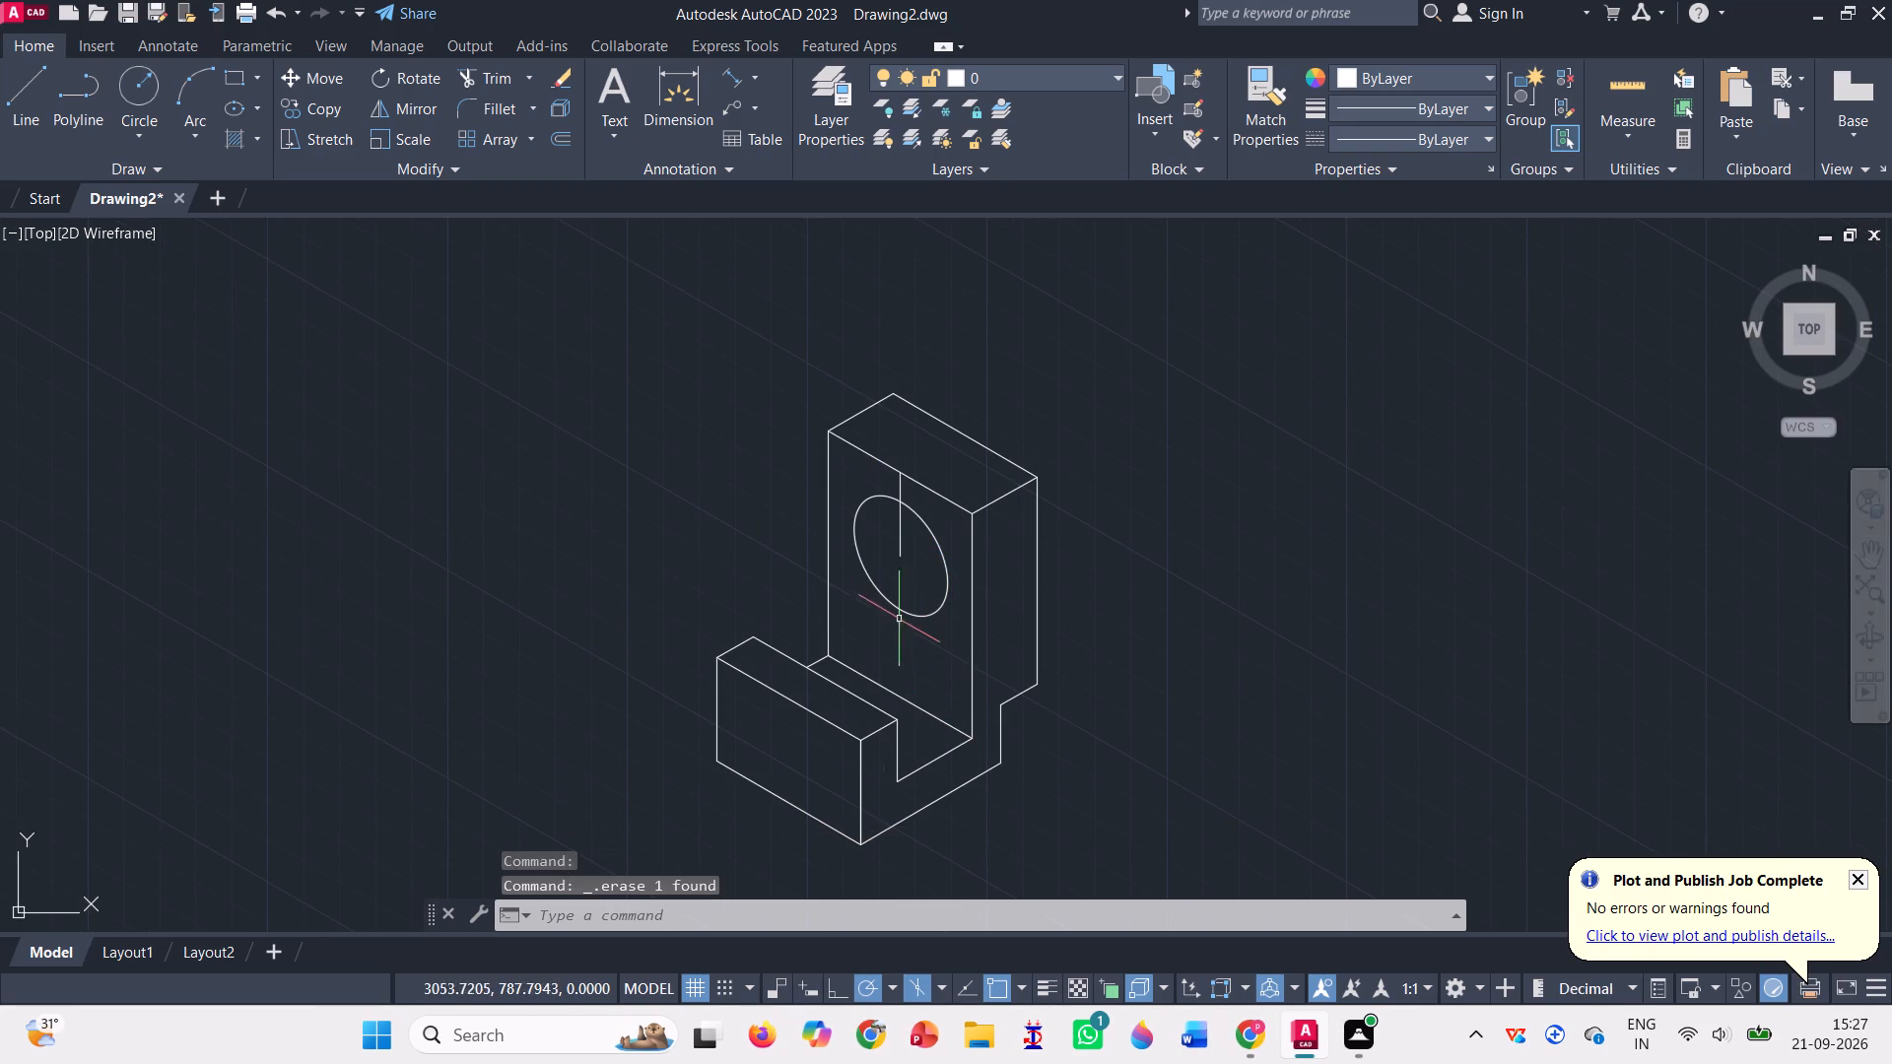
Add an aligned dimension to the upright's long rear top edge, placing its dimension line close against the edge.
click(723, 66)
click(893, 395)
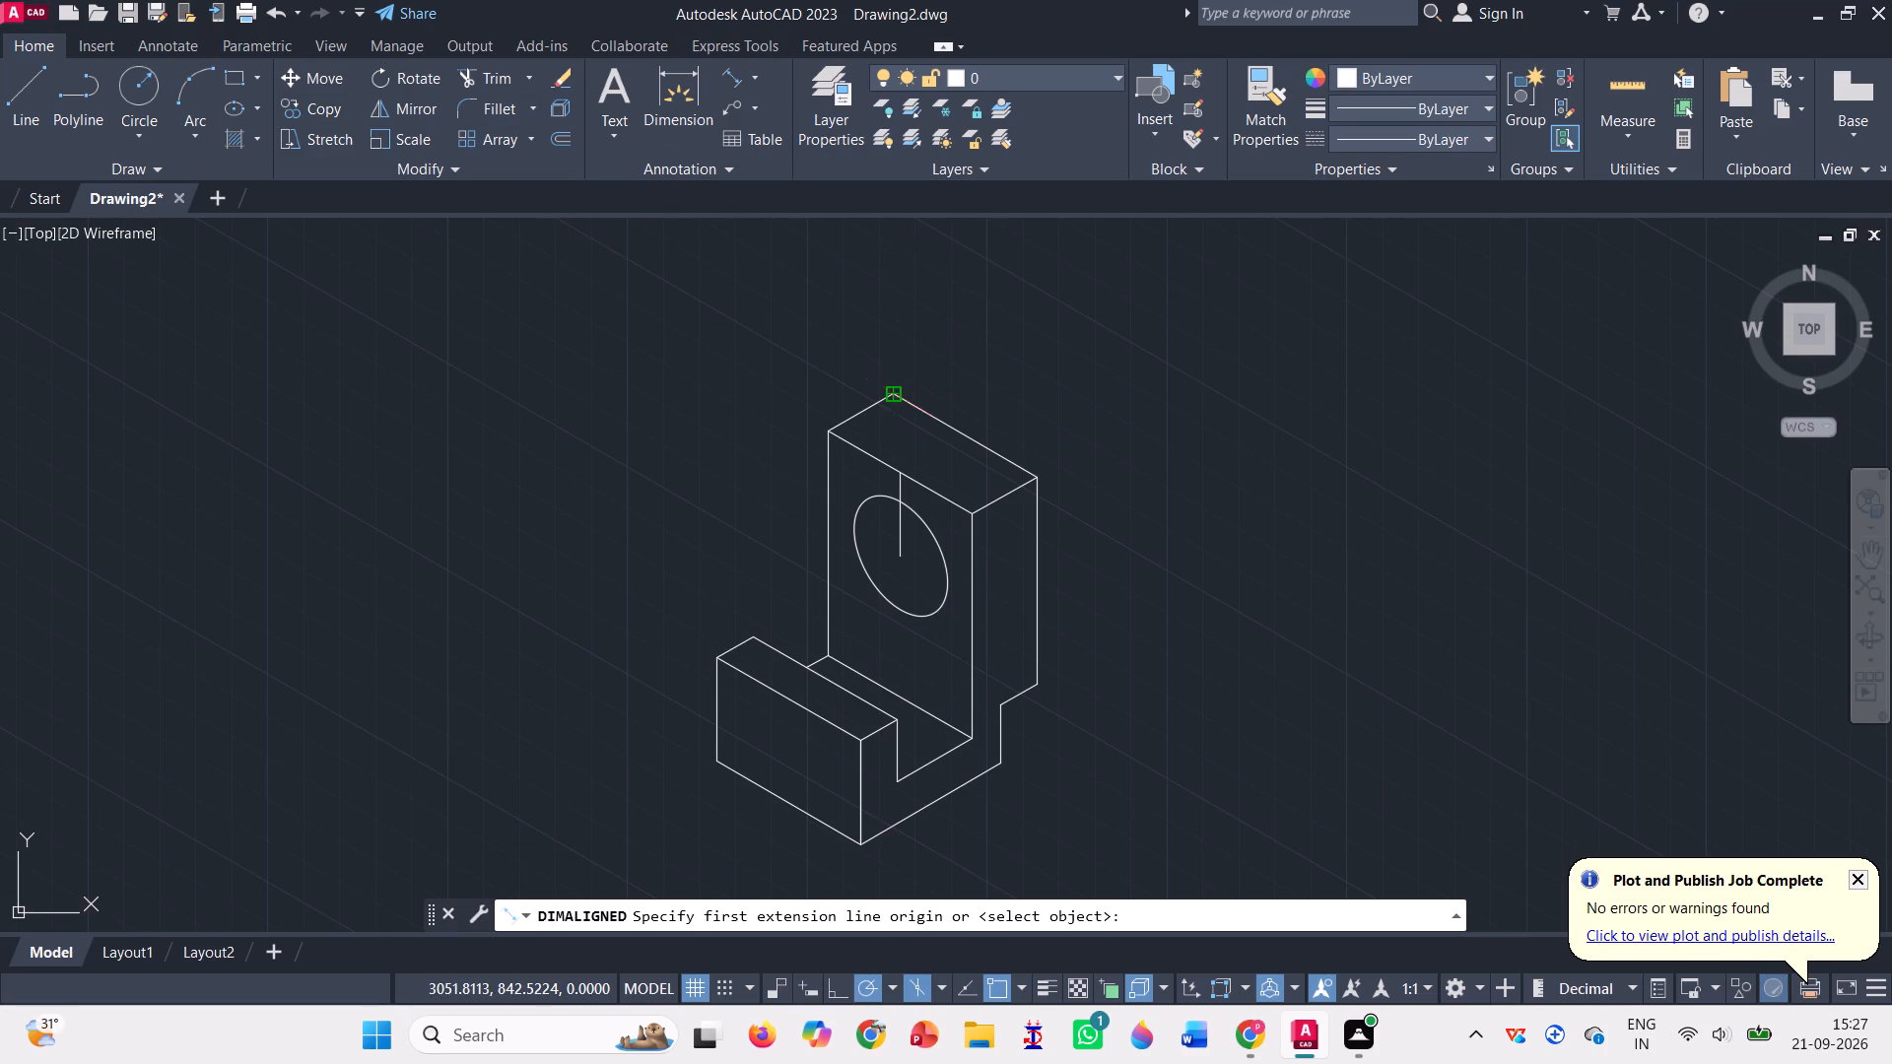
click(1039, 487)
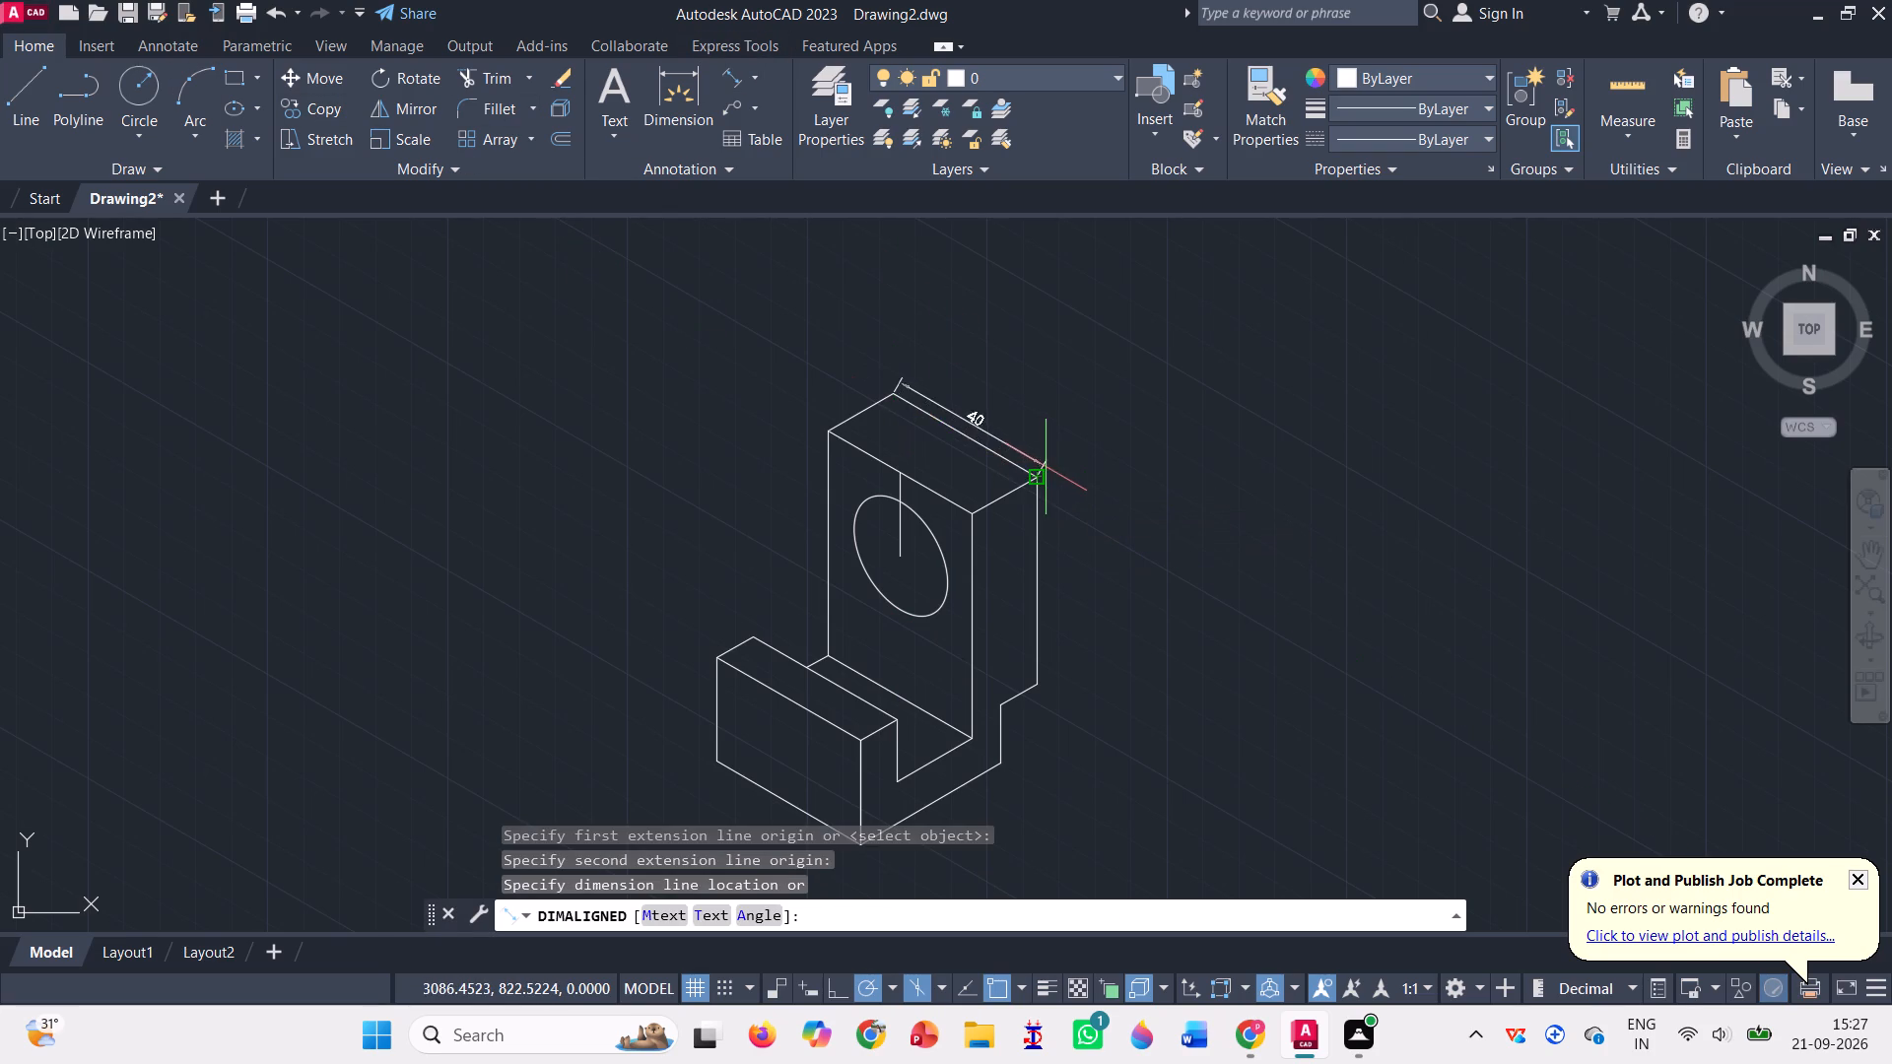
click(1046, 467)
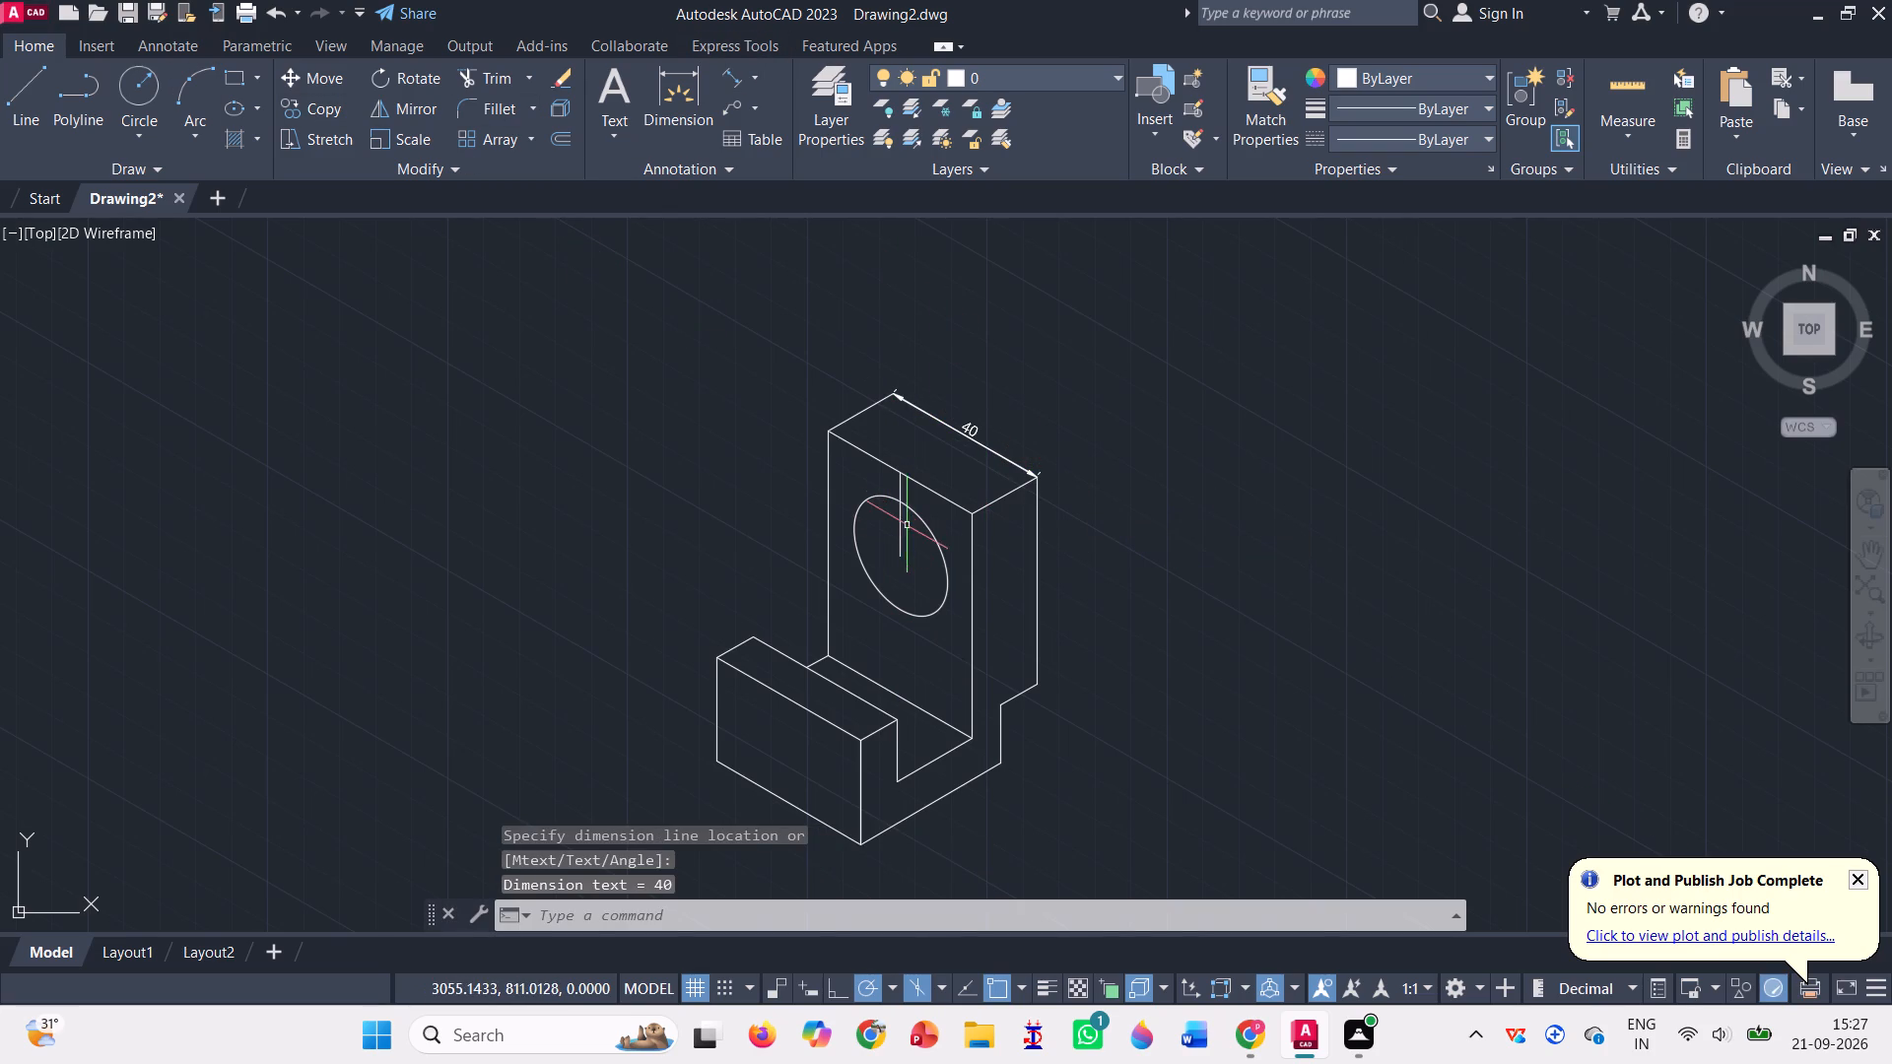
Delete the vertical construction line running from the upright's front top edge to the isocircle's centre.
click(898, 535)
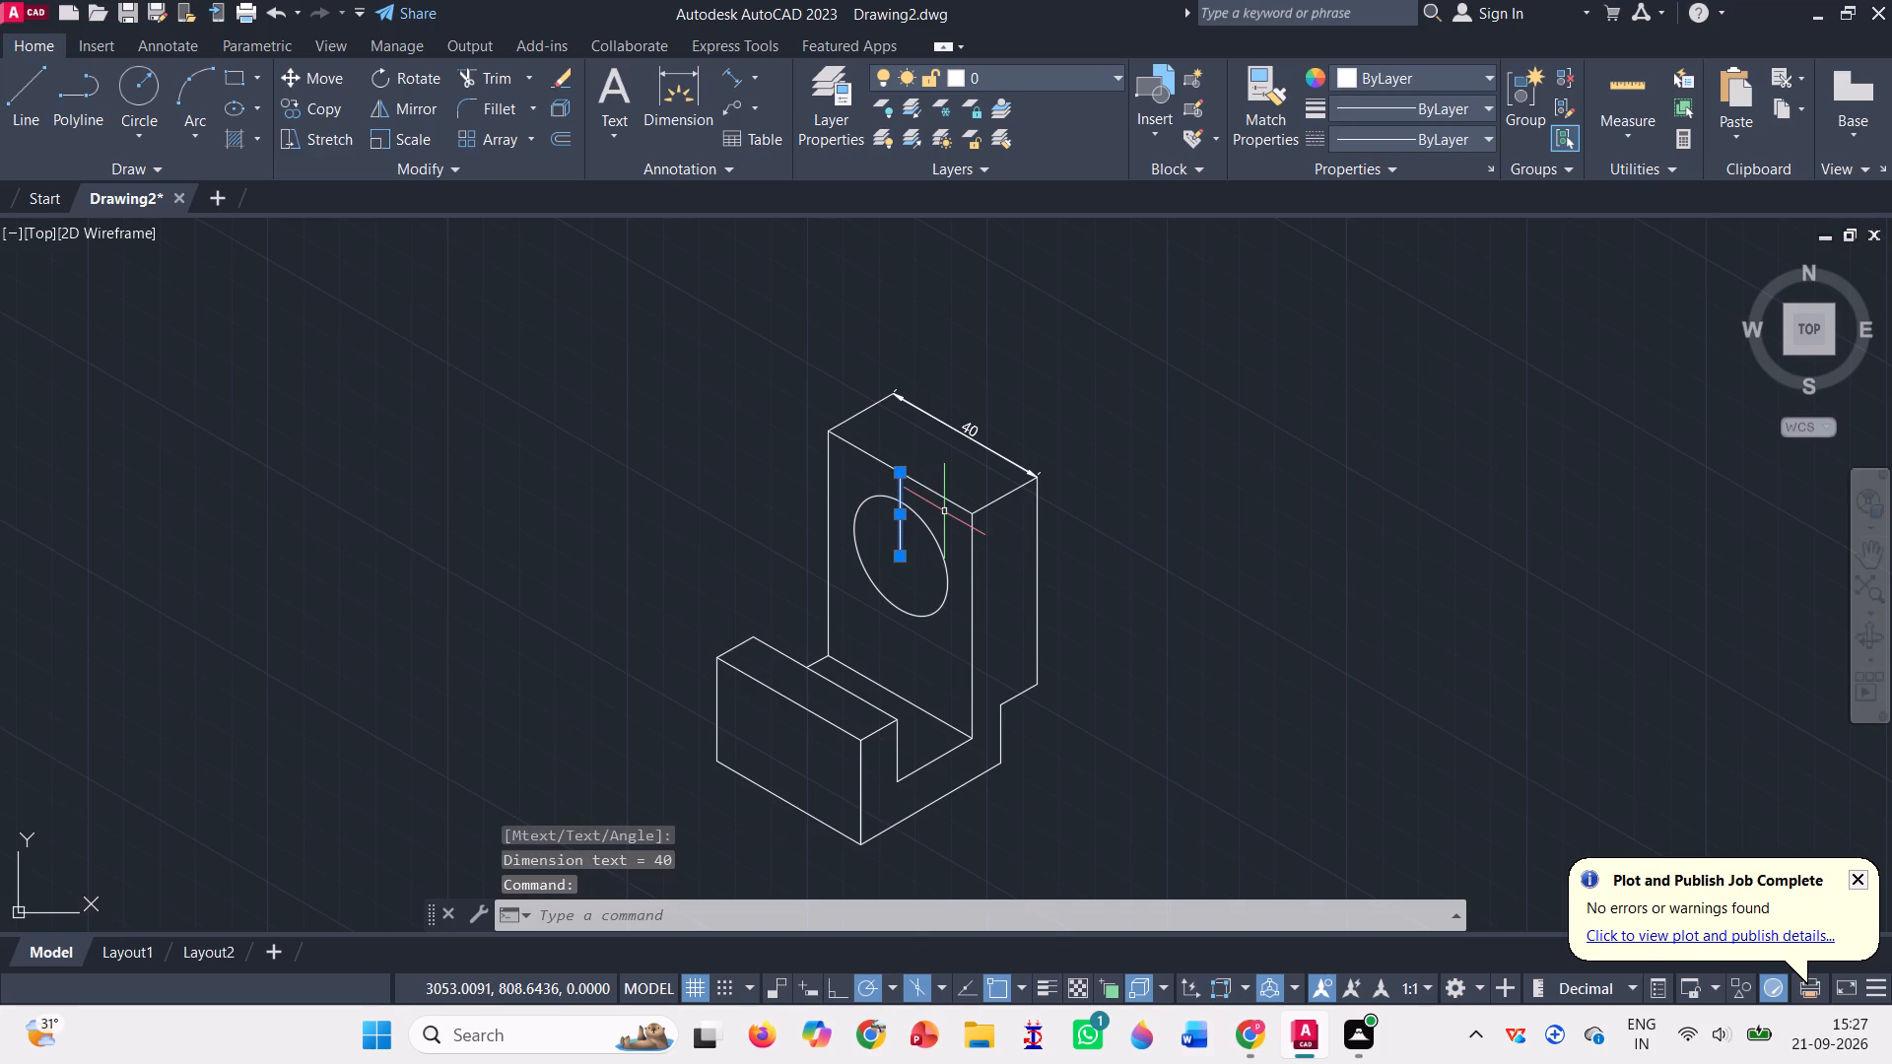
key(Delete)
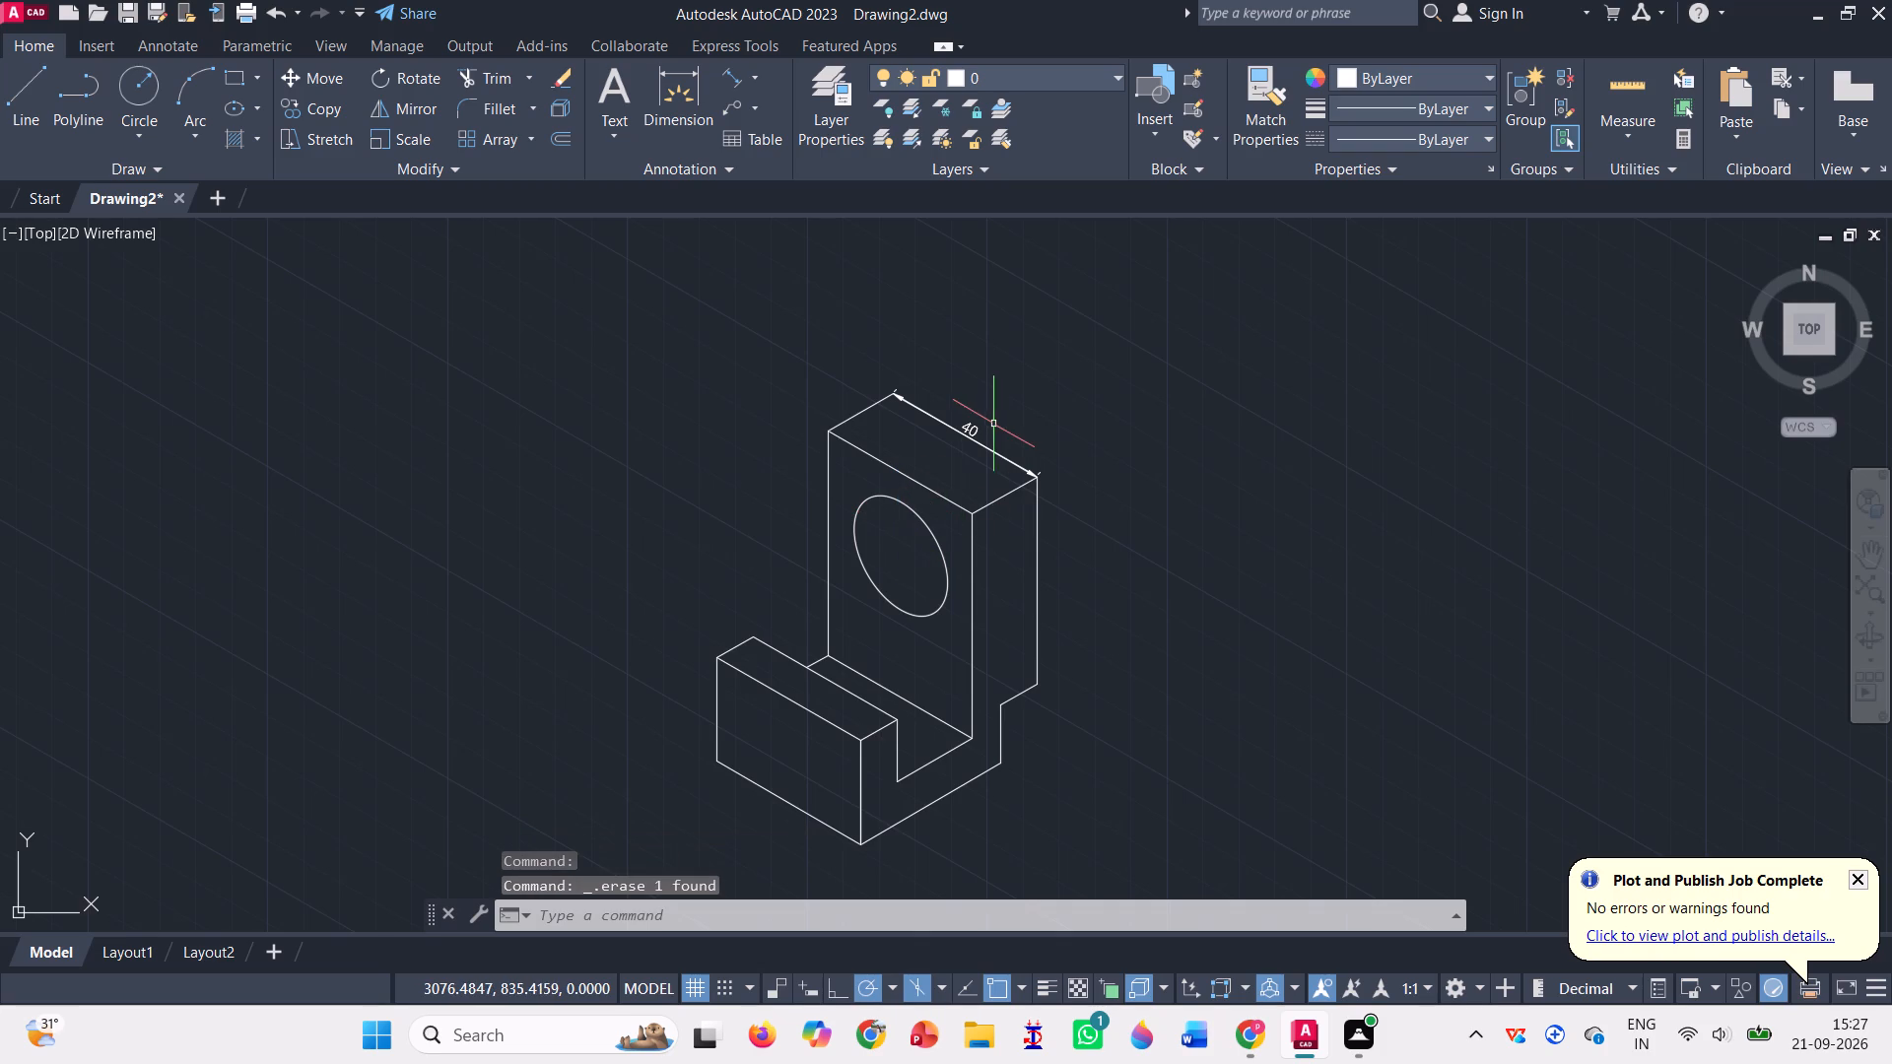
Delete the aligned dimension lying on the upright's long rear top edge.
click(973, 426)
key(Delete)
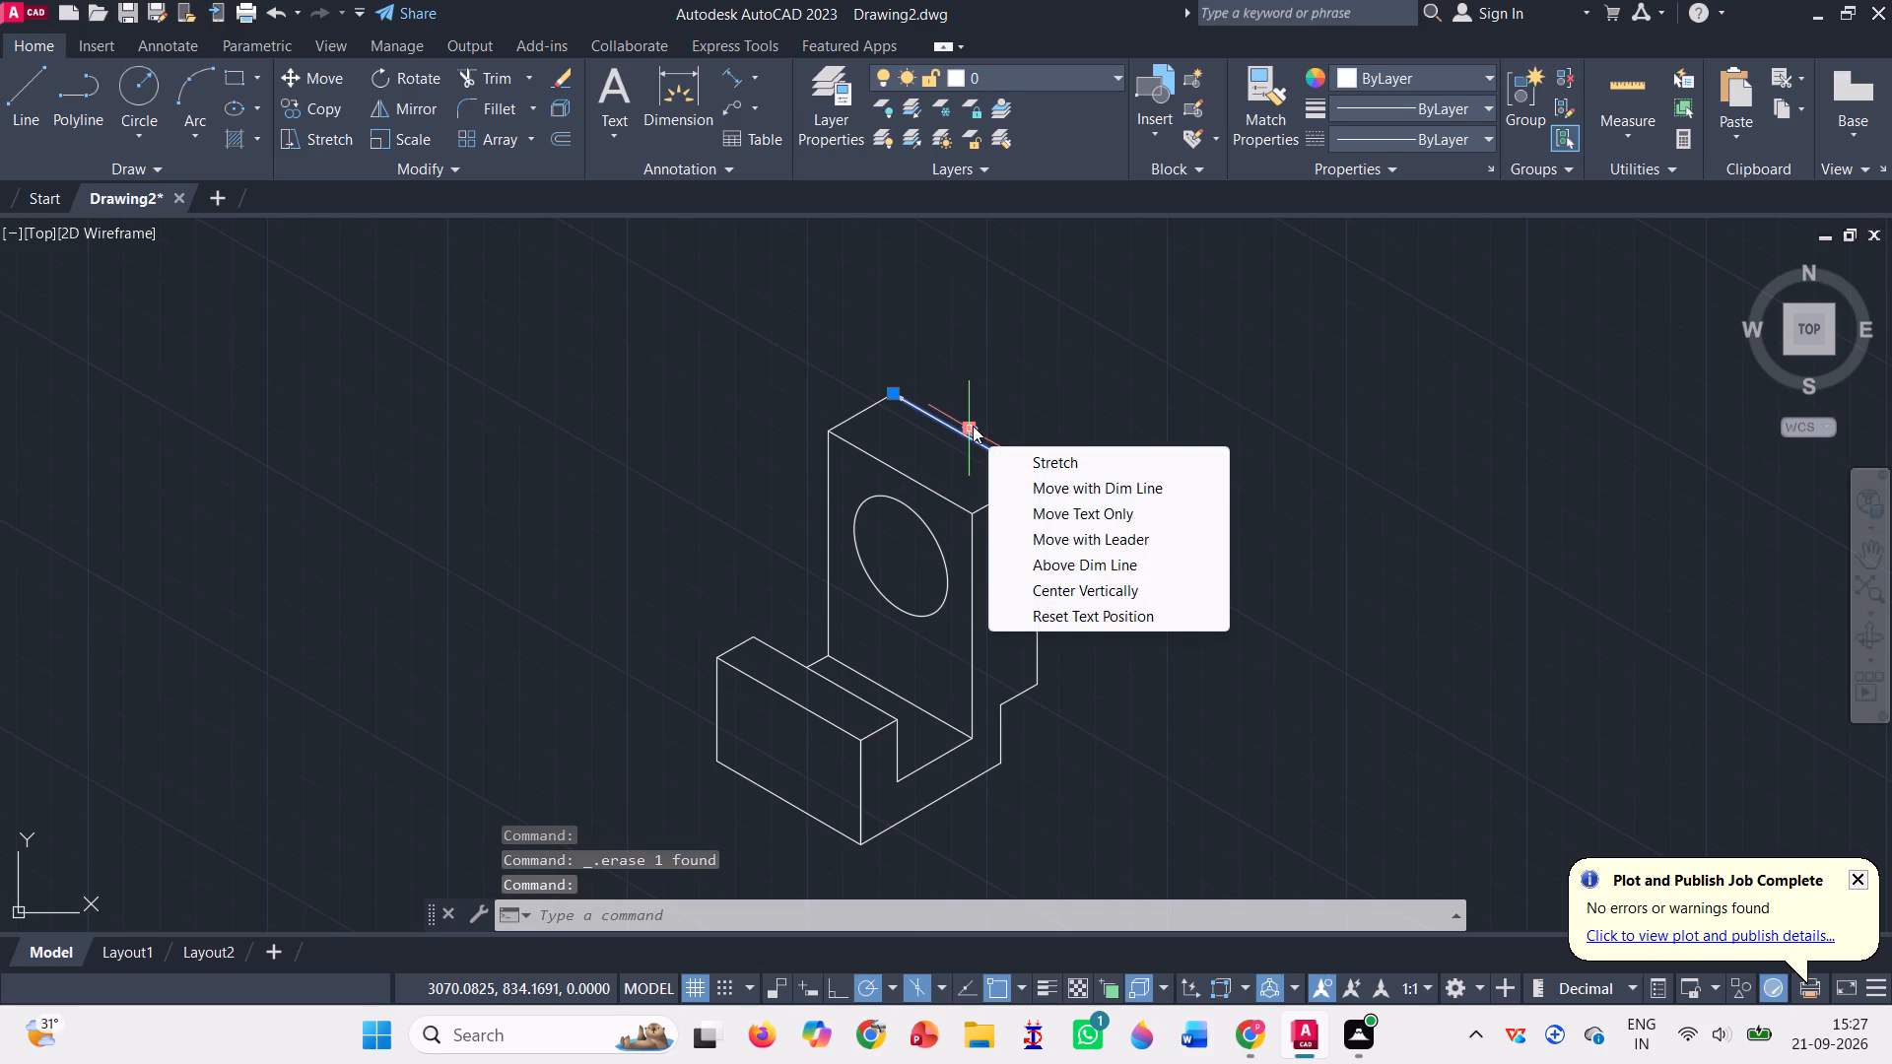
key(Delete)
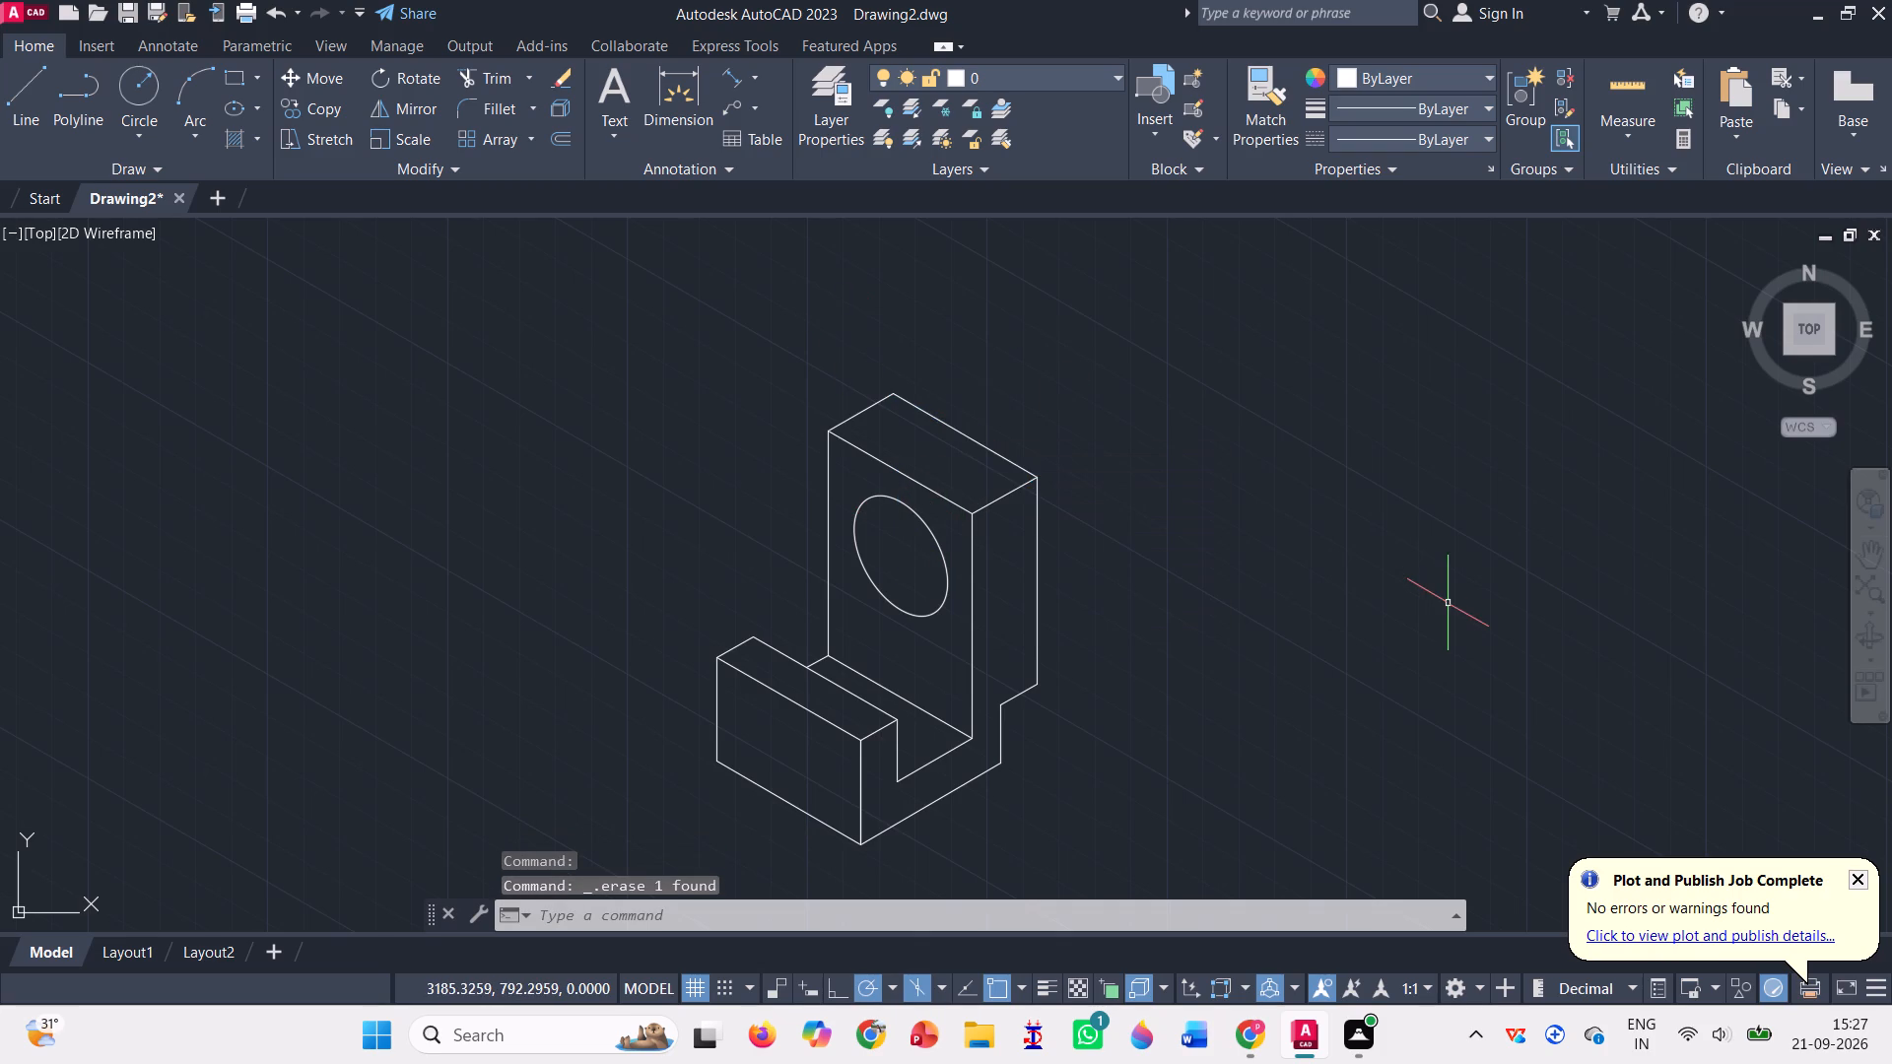
Add an aligned dimension to the upright's long rear top edge, with its dimension line offset clear of the block.
click(729, 75)
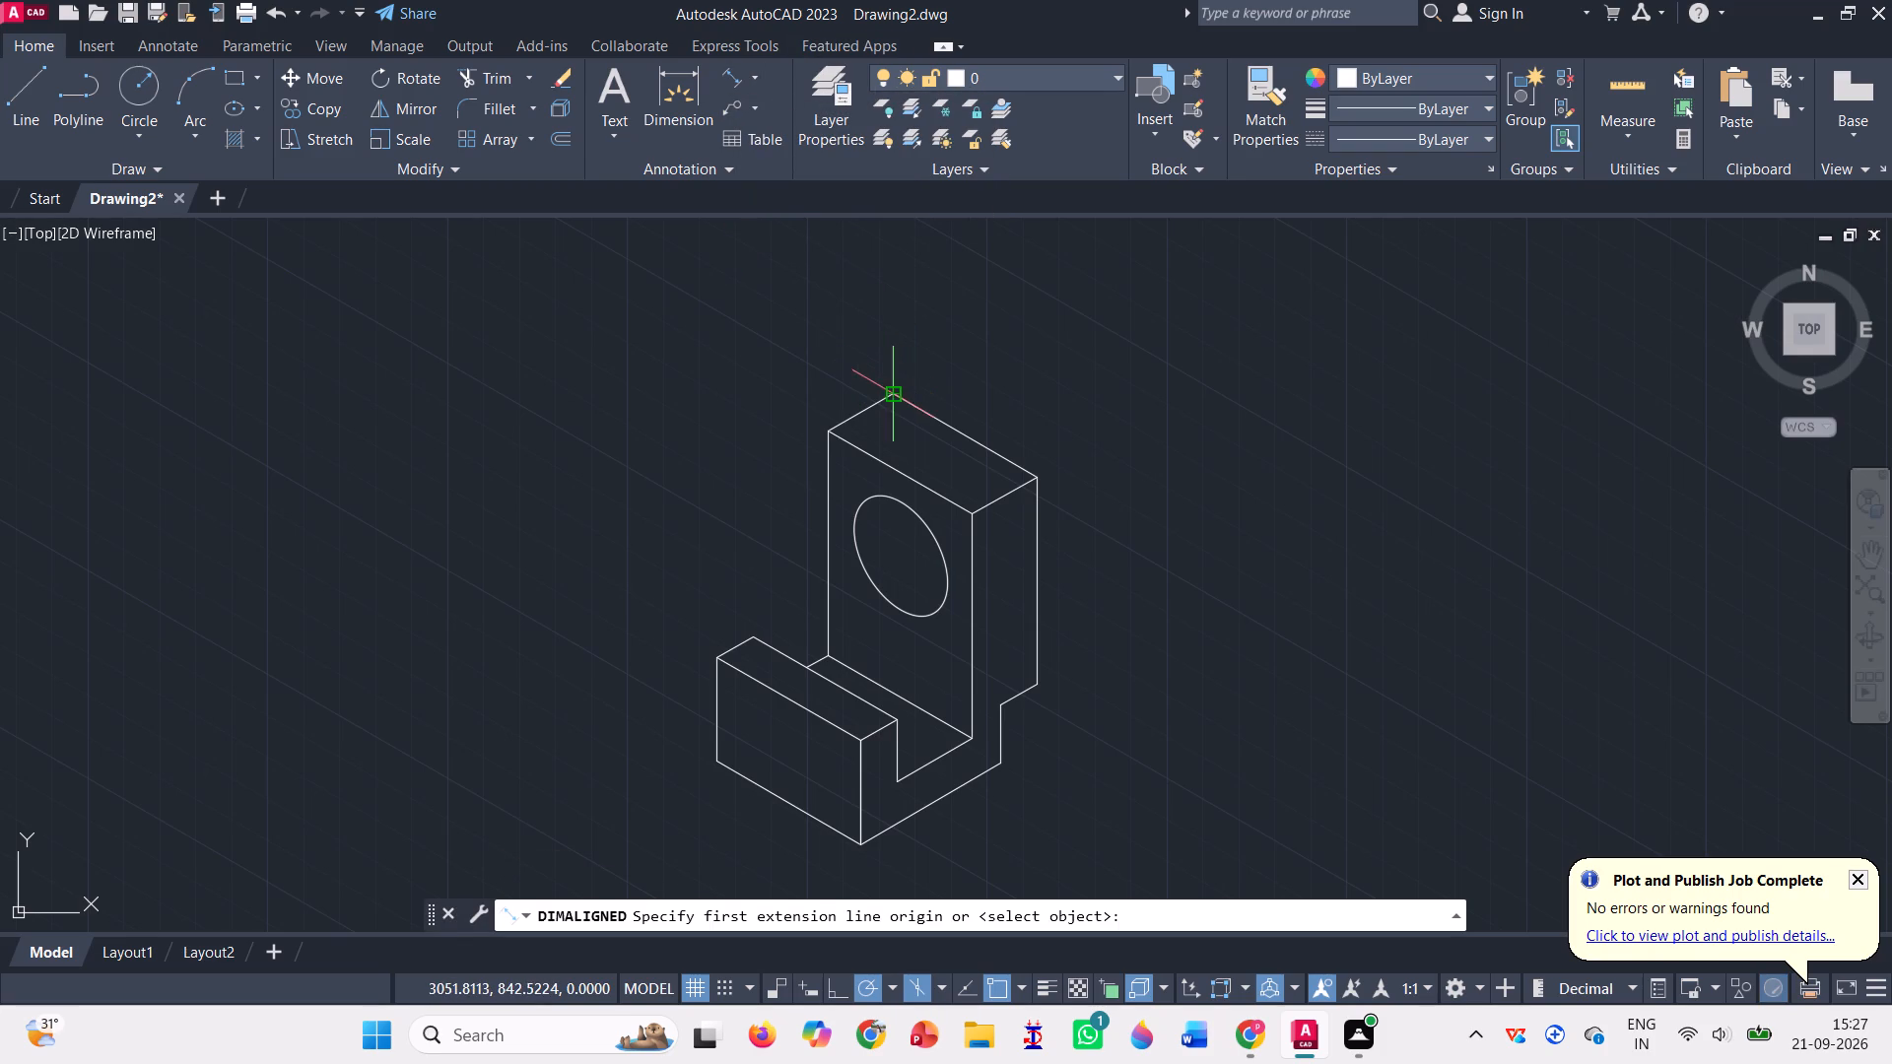
click(894, 391)
click(1037, 471)
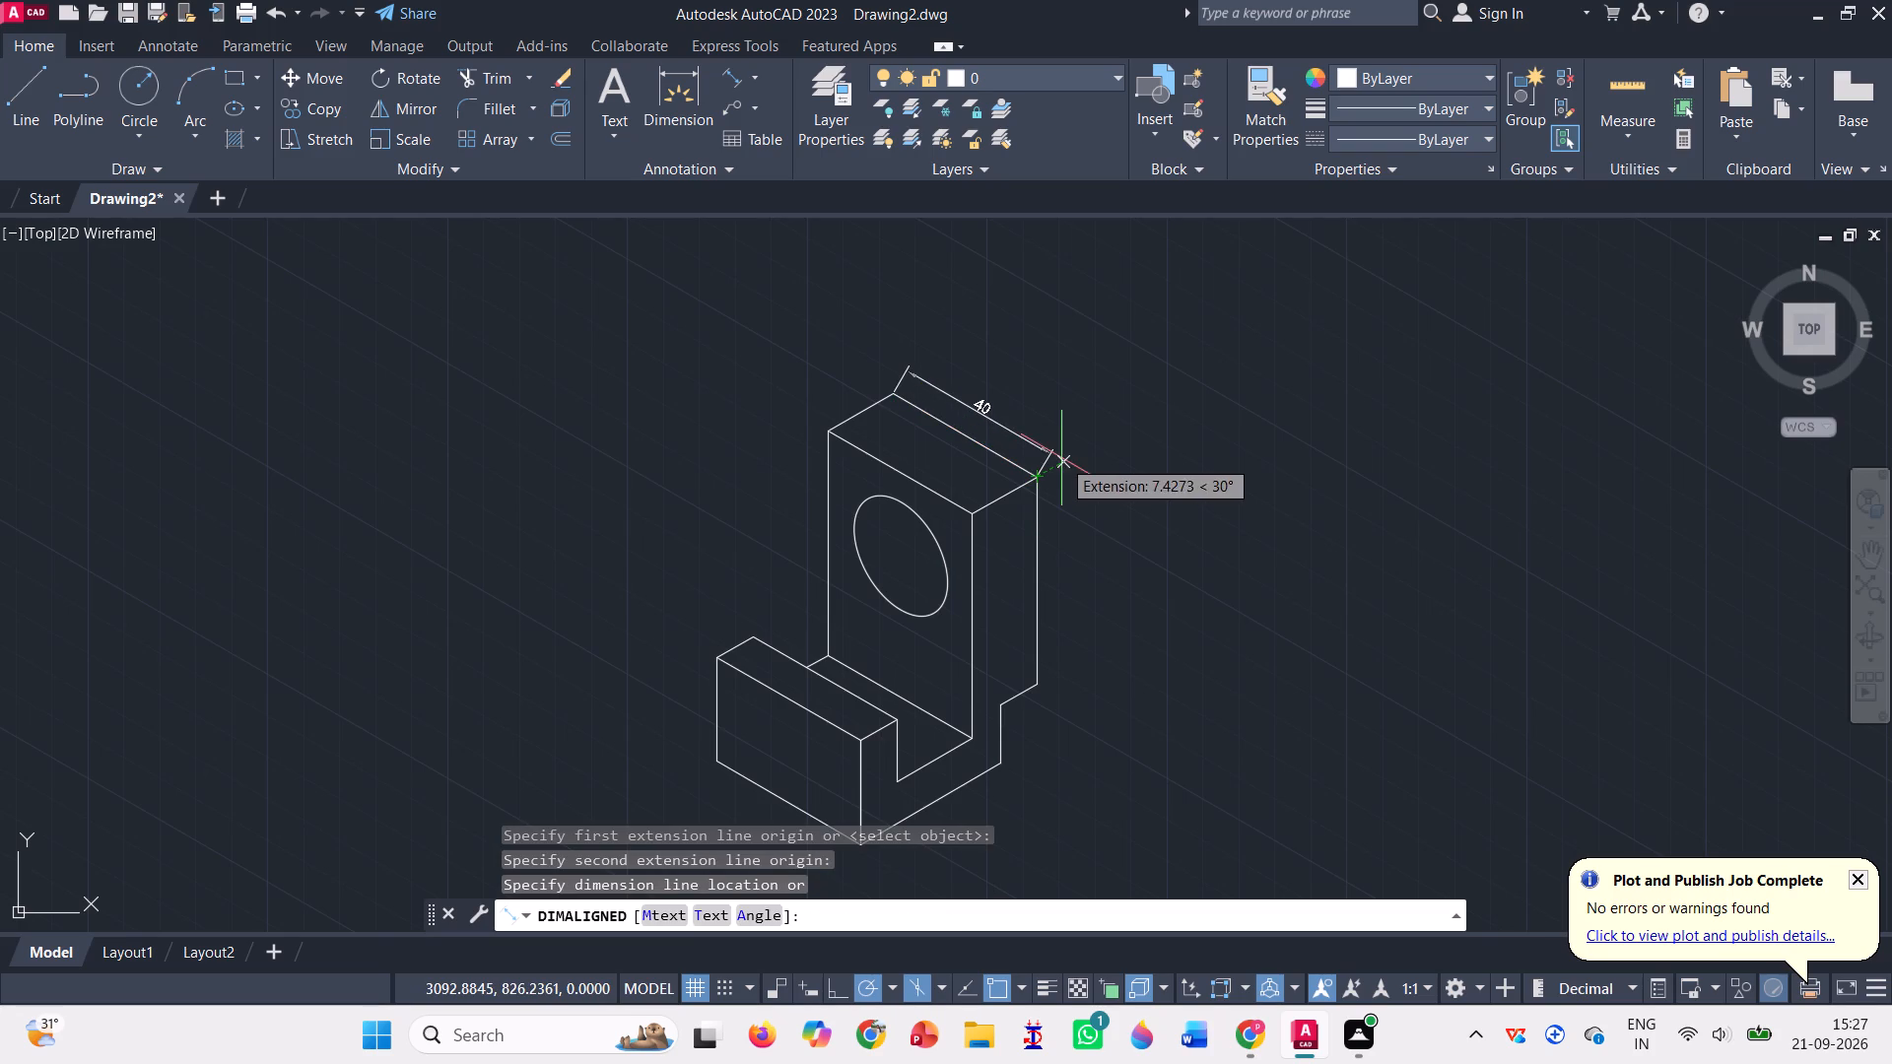
click(1061, 458)
Add an aligned dimension to the upright's outer rear vertical edge, from its top corner to the step, offset outside the block.
click(737, 83)
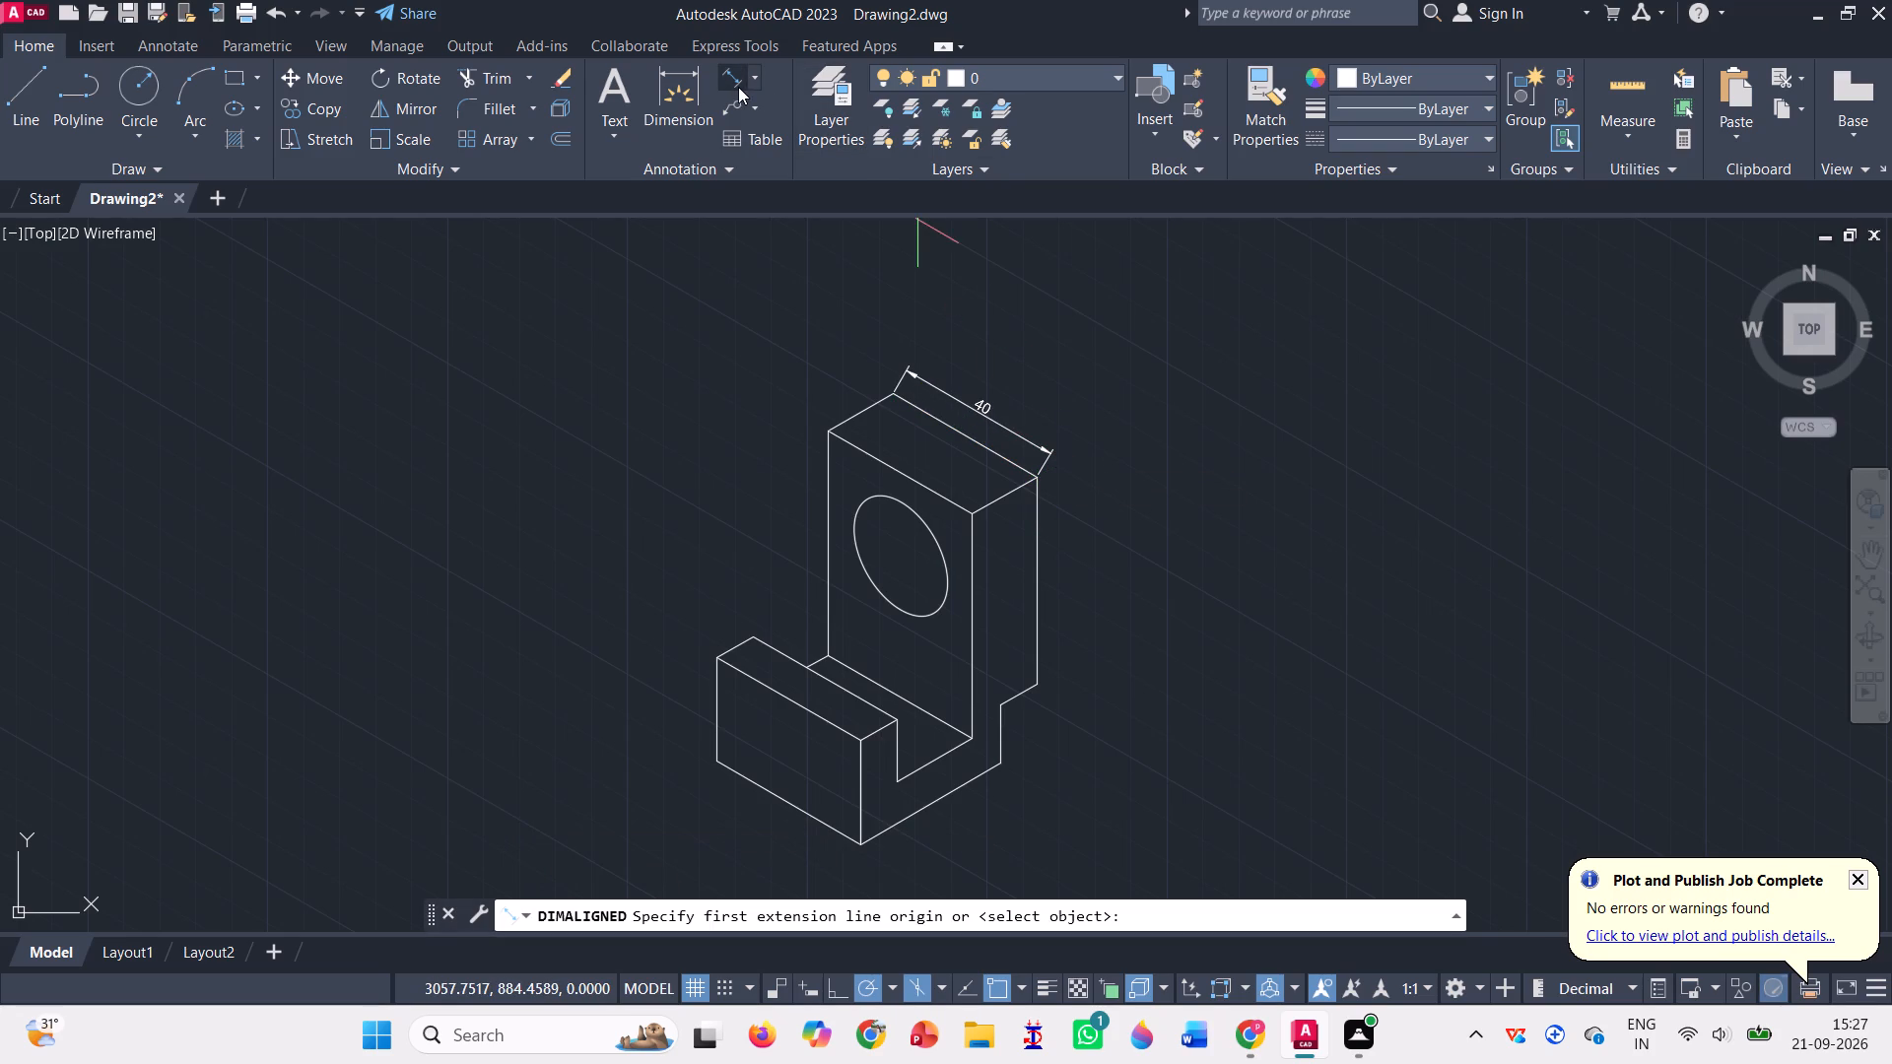
click(1033, 488)
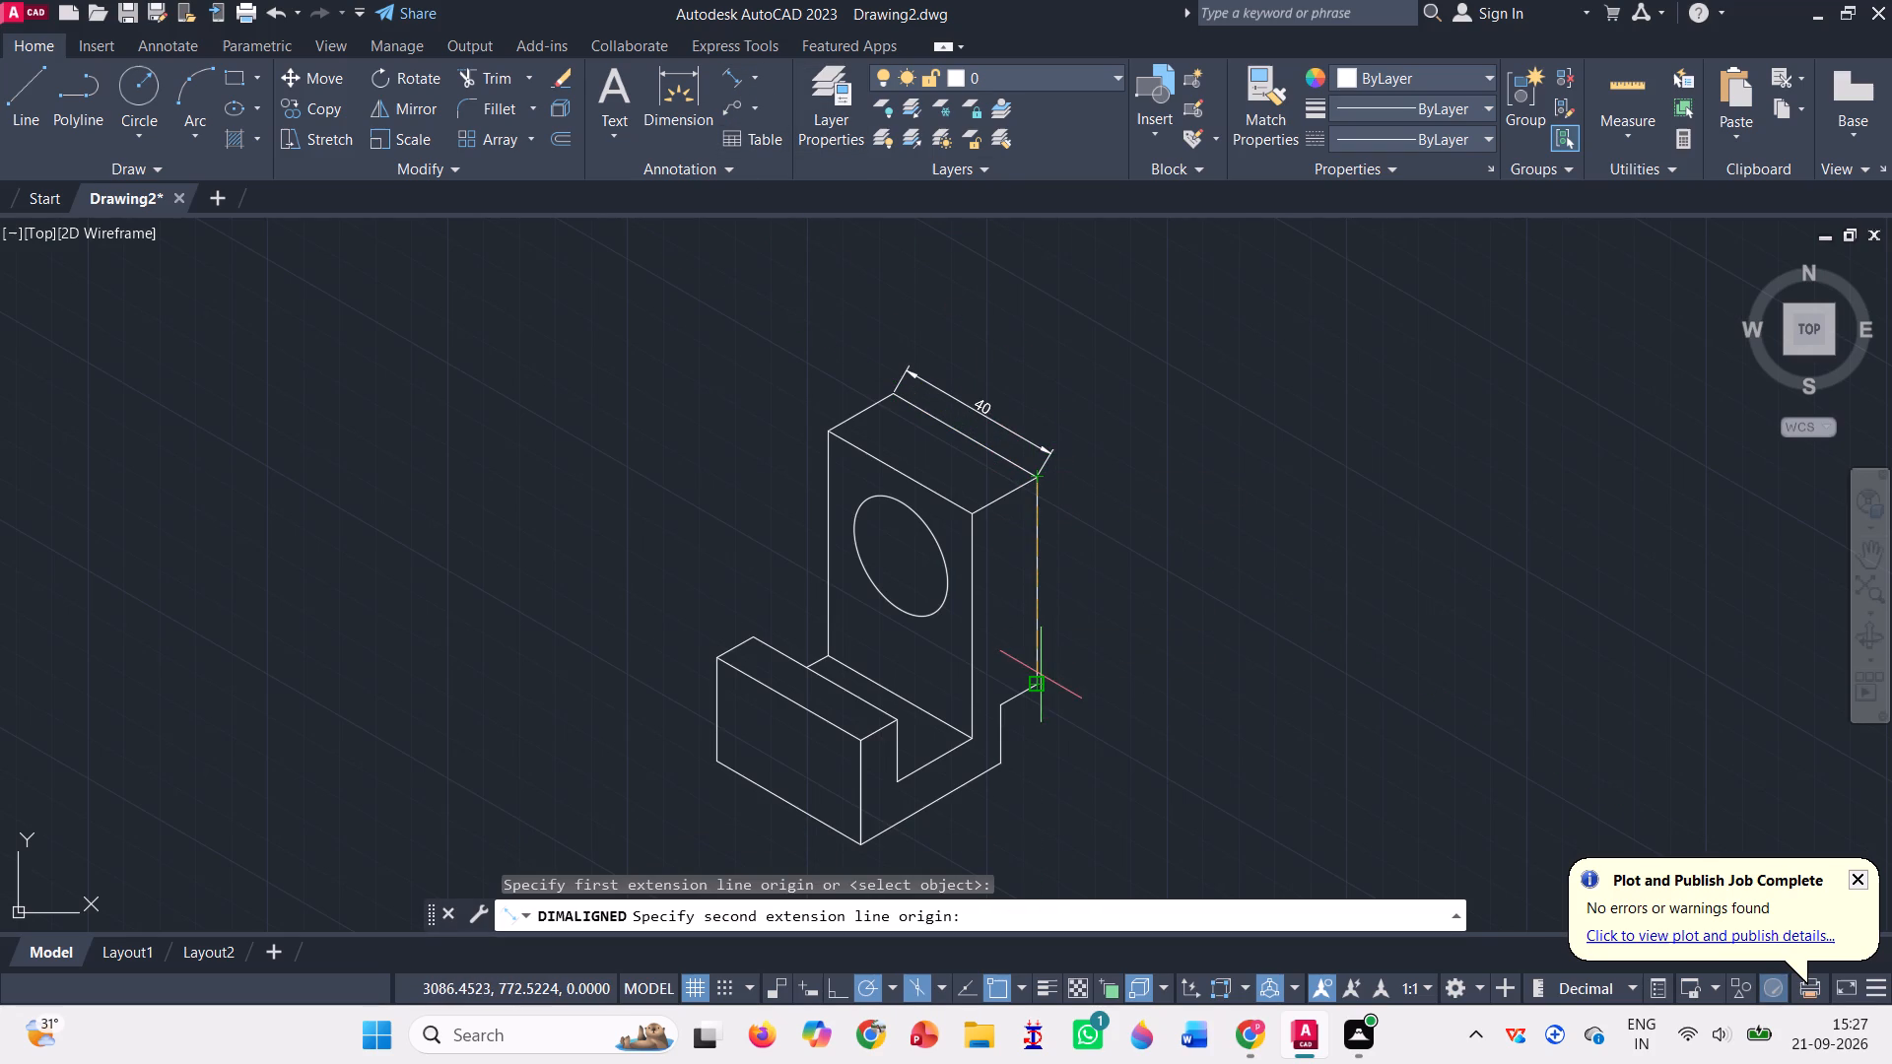
click(1041, 681)
click(1056, 669)
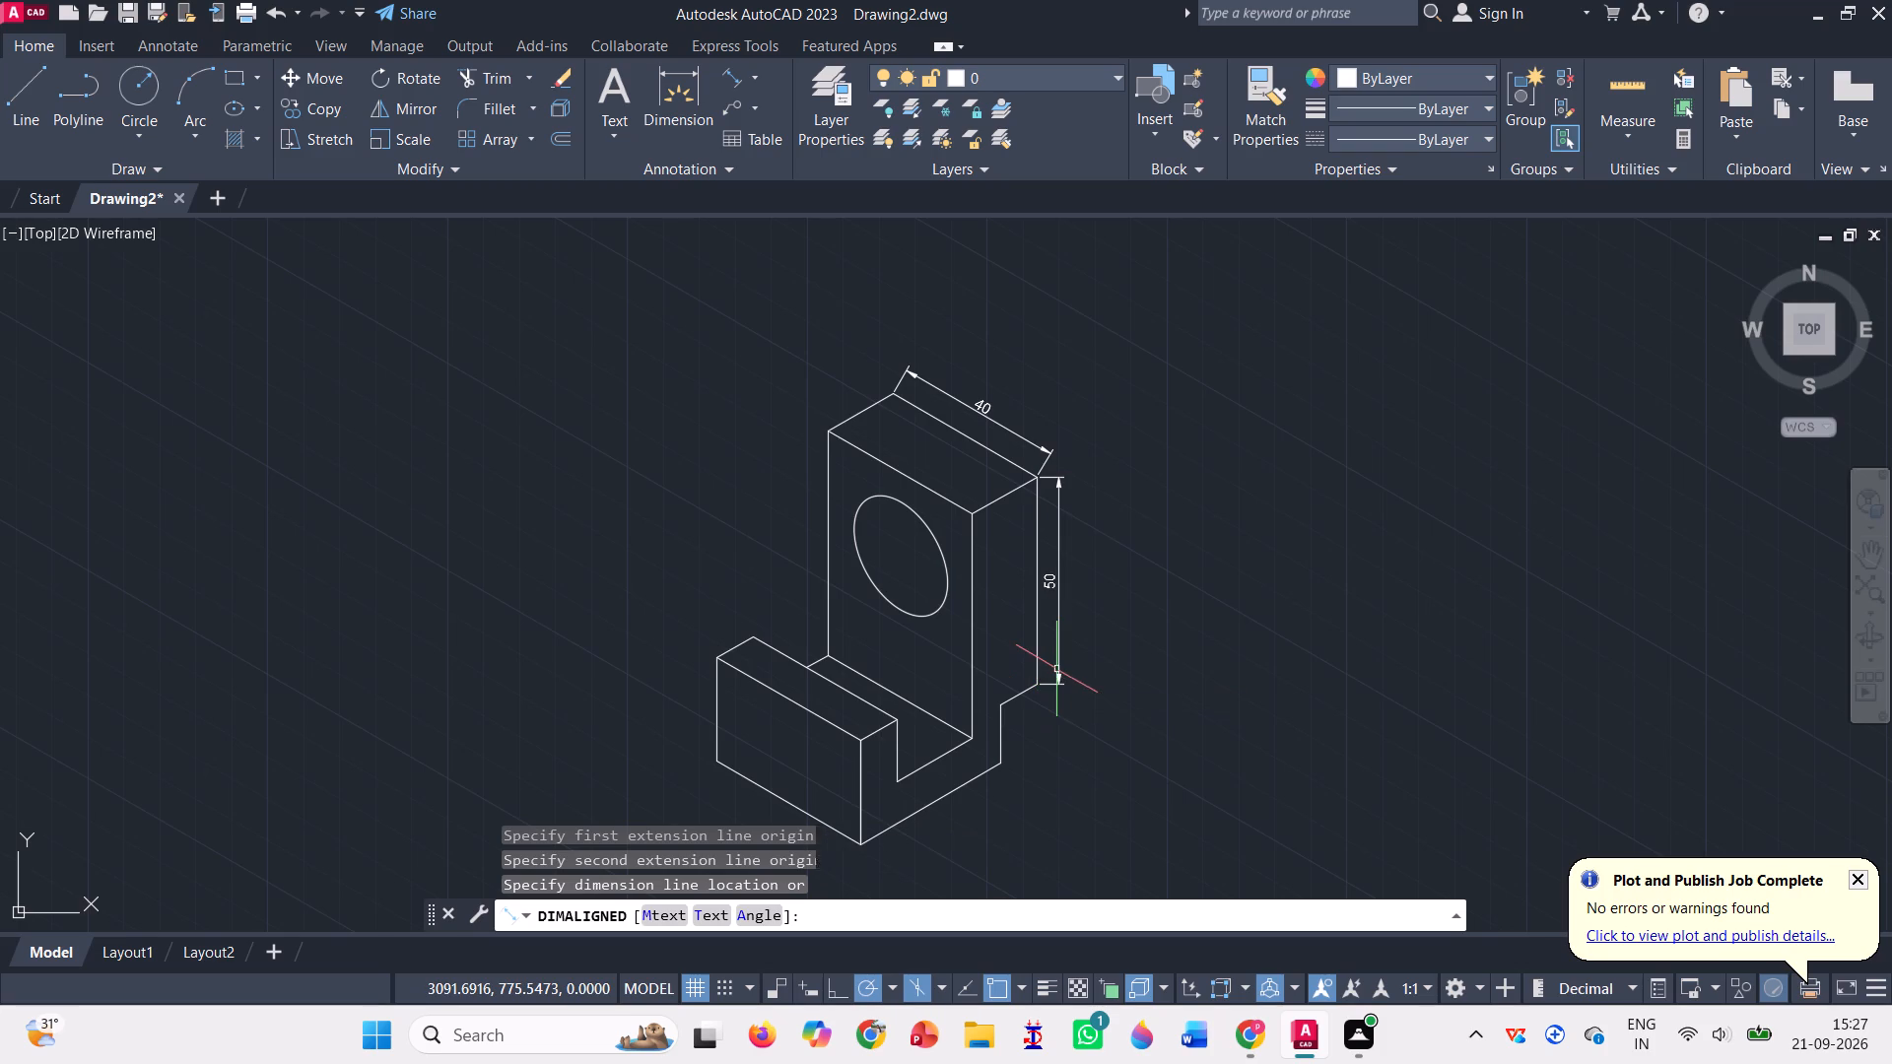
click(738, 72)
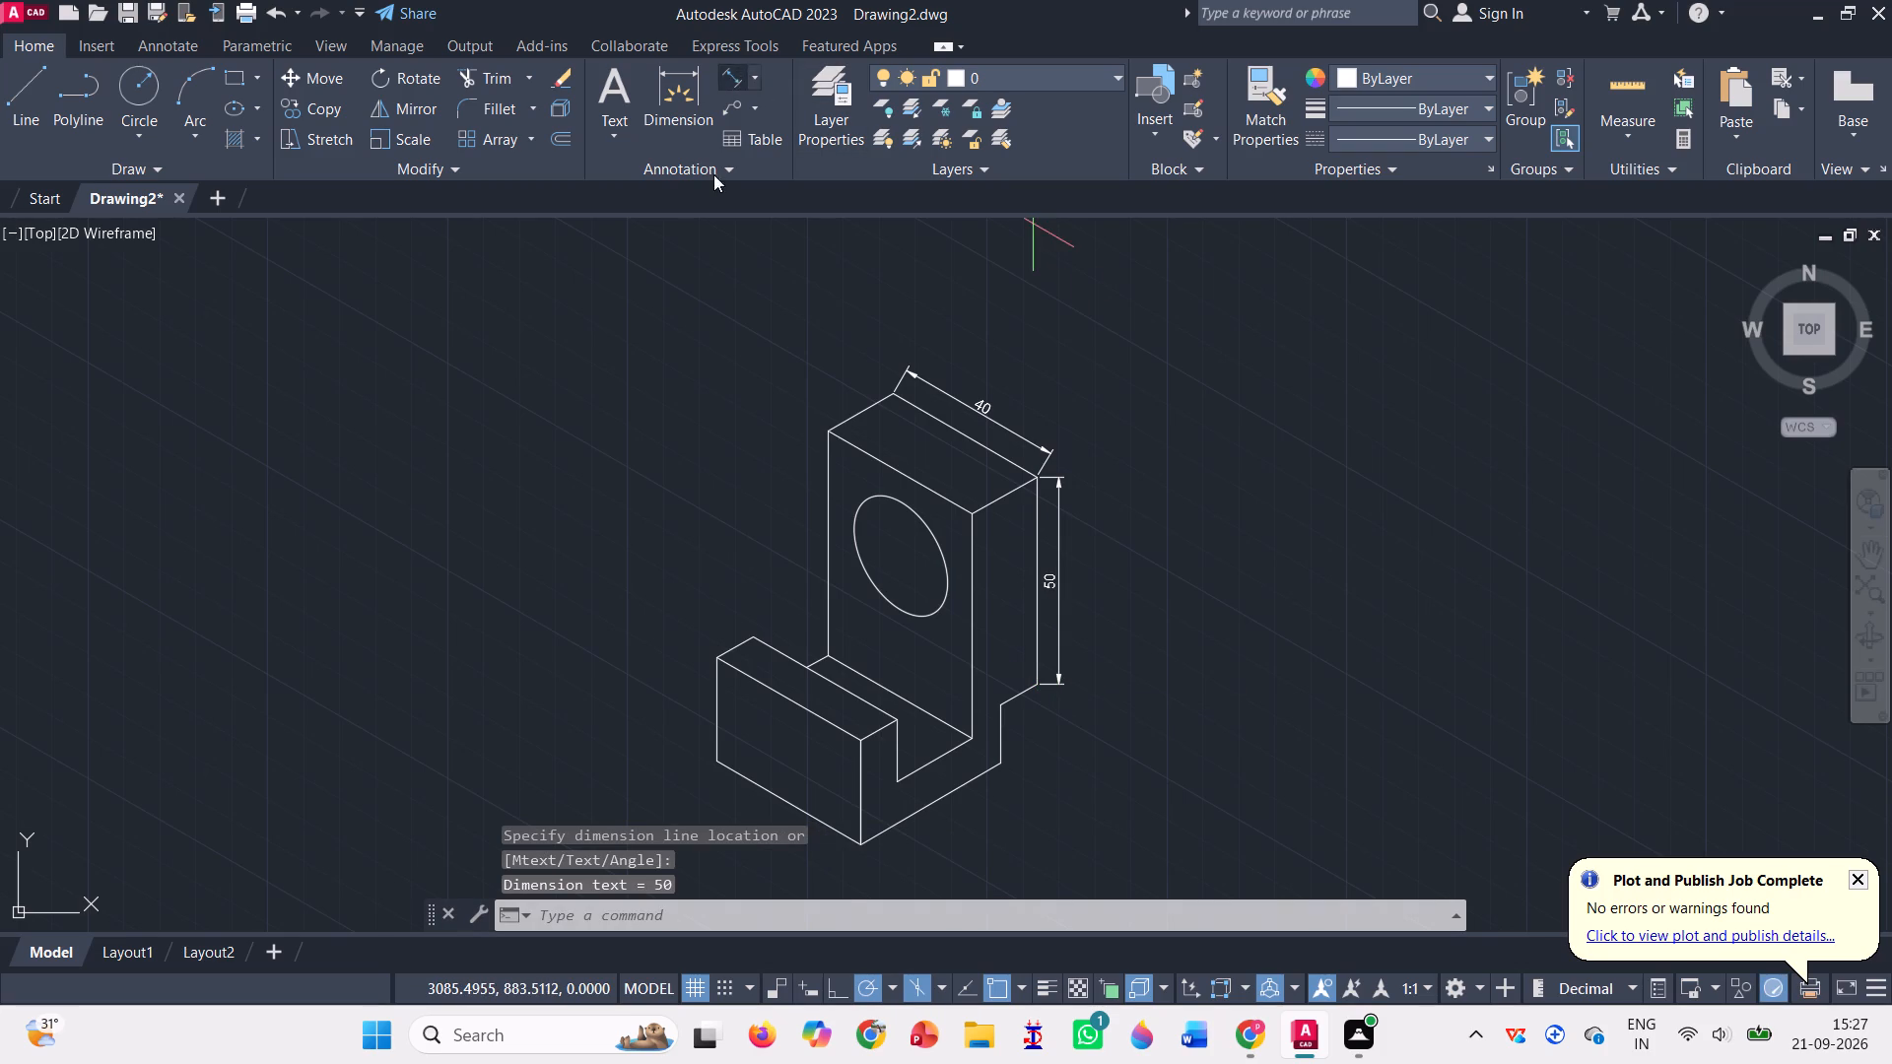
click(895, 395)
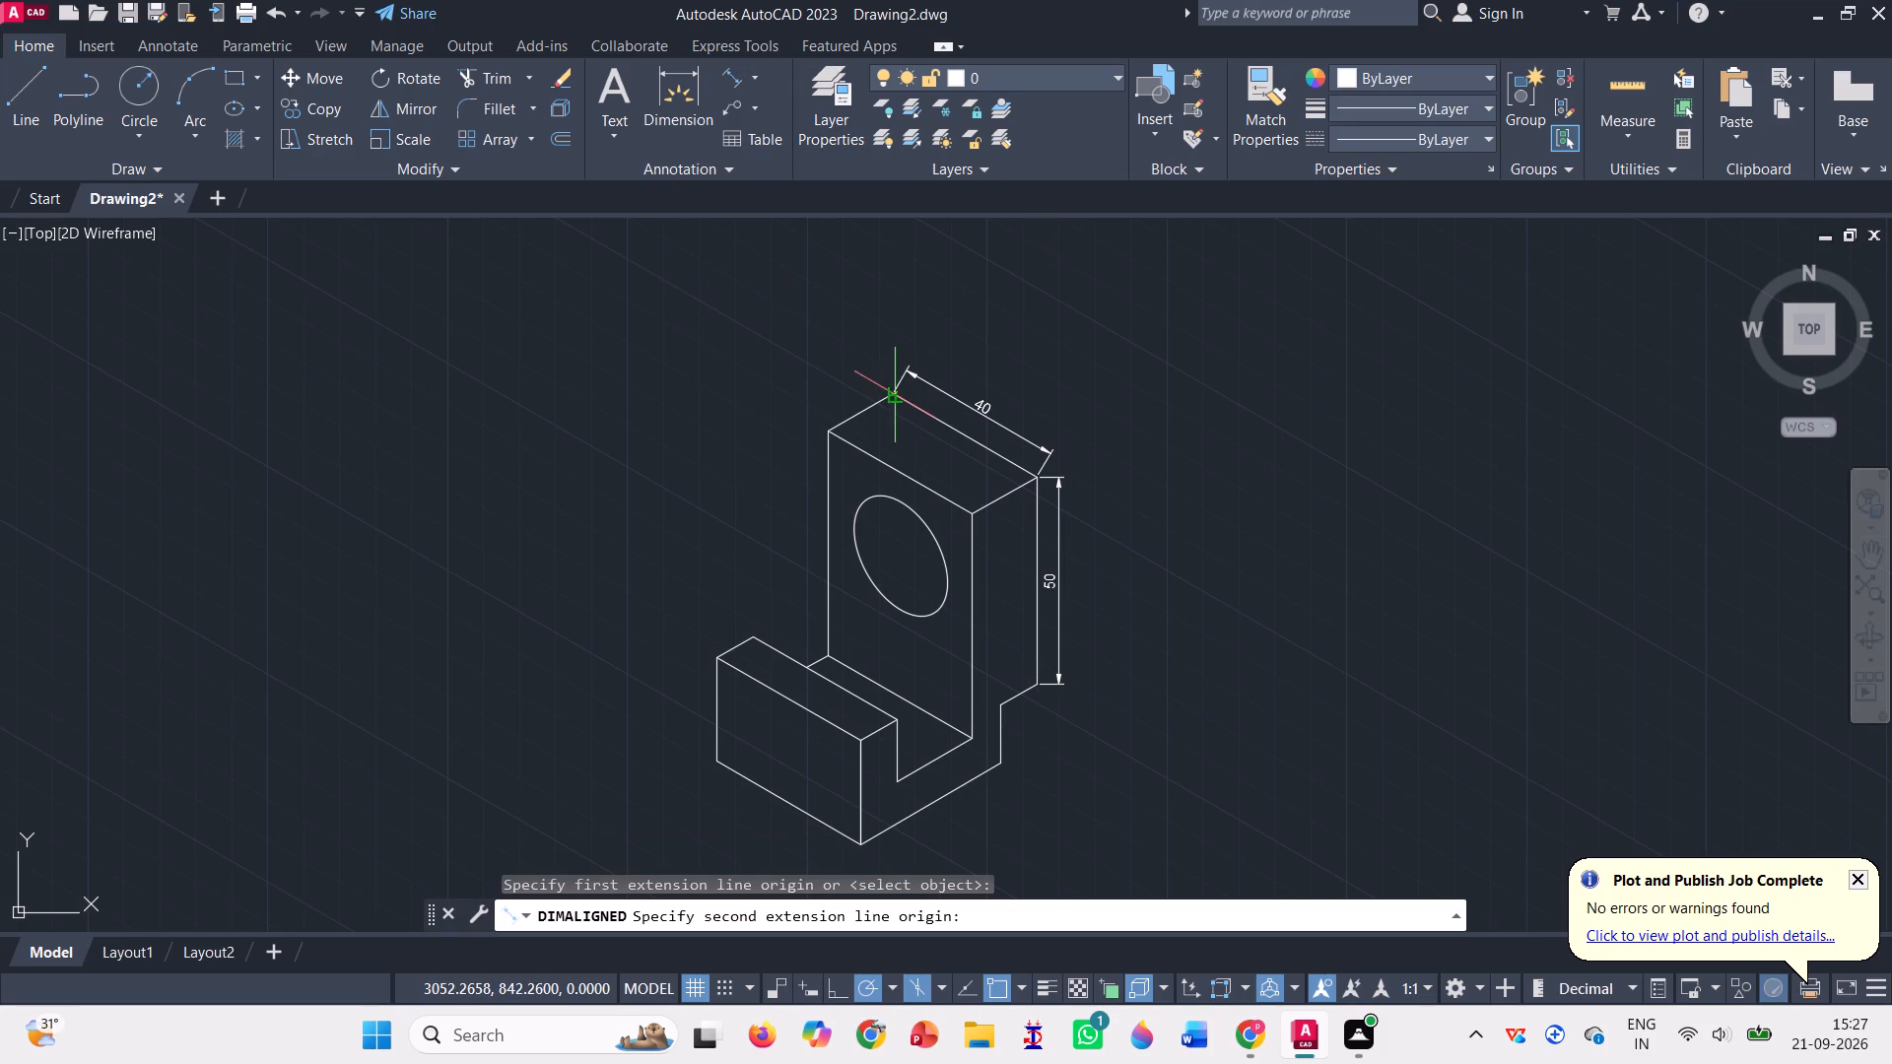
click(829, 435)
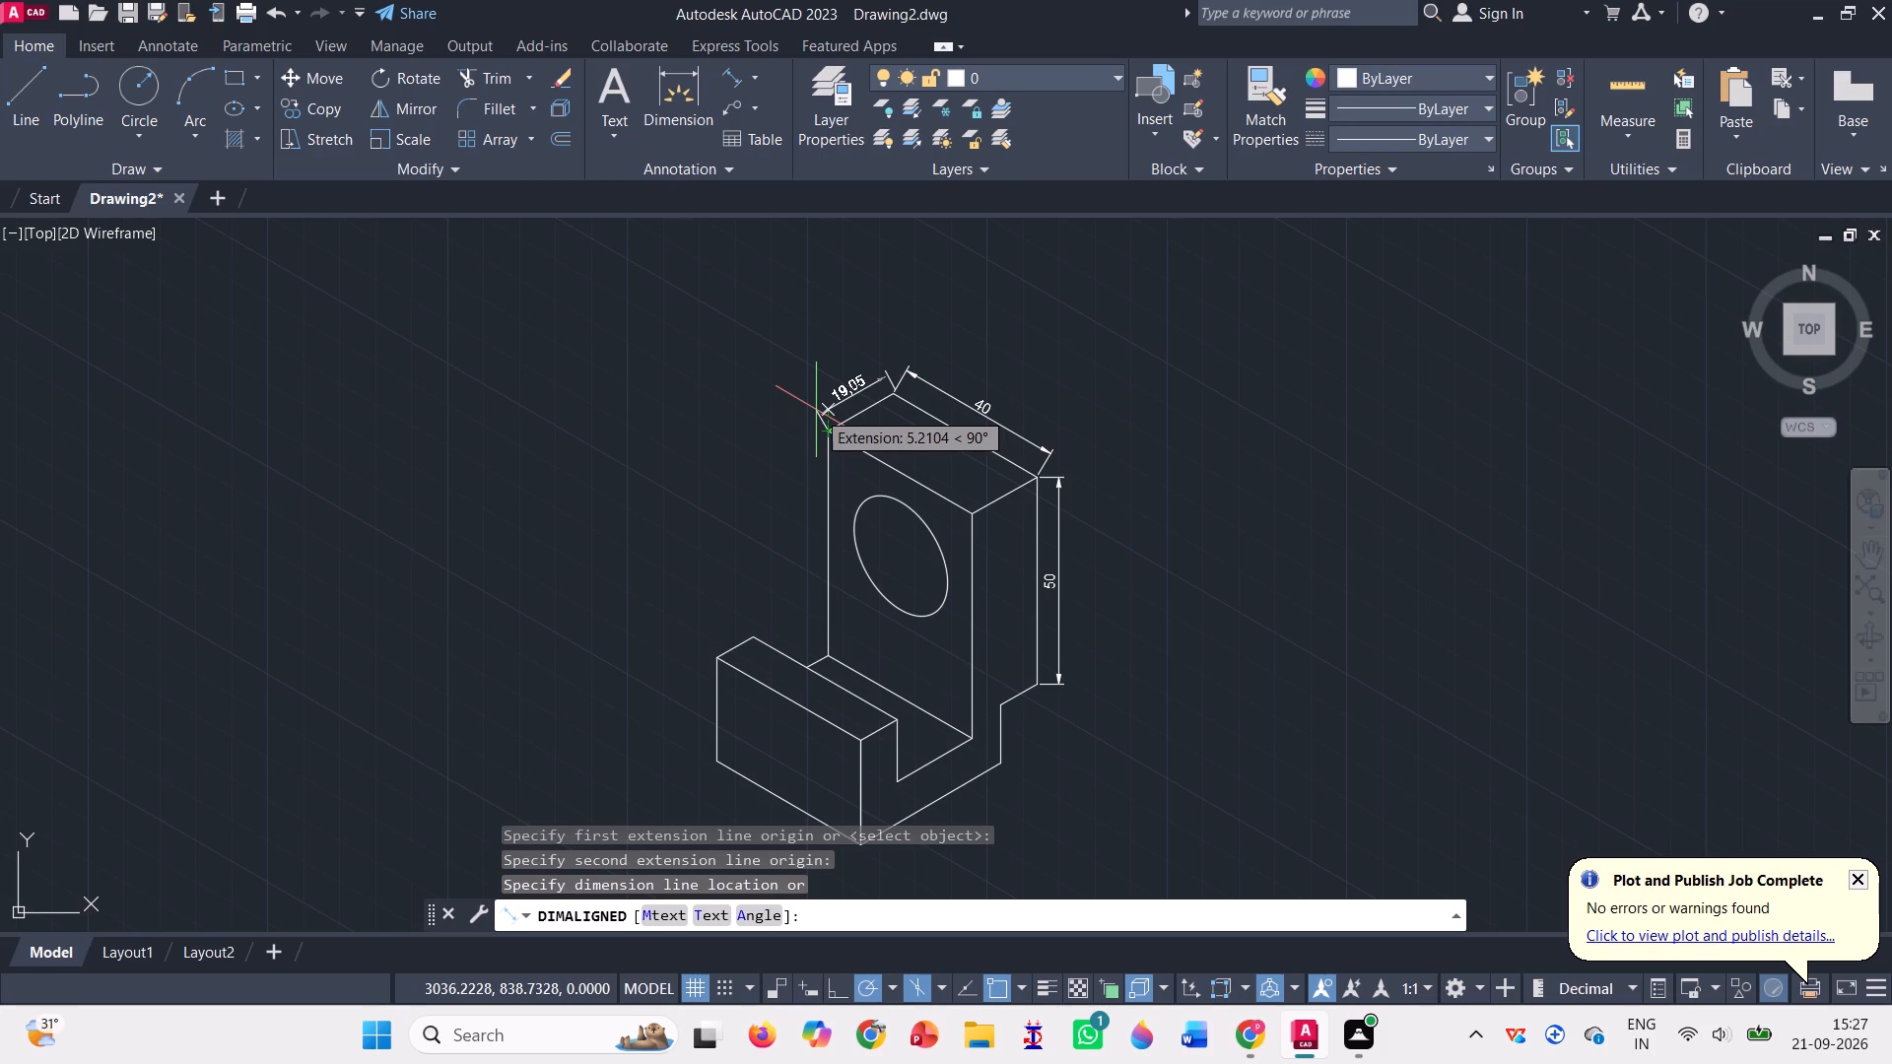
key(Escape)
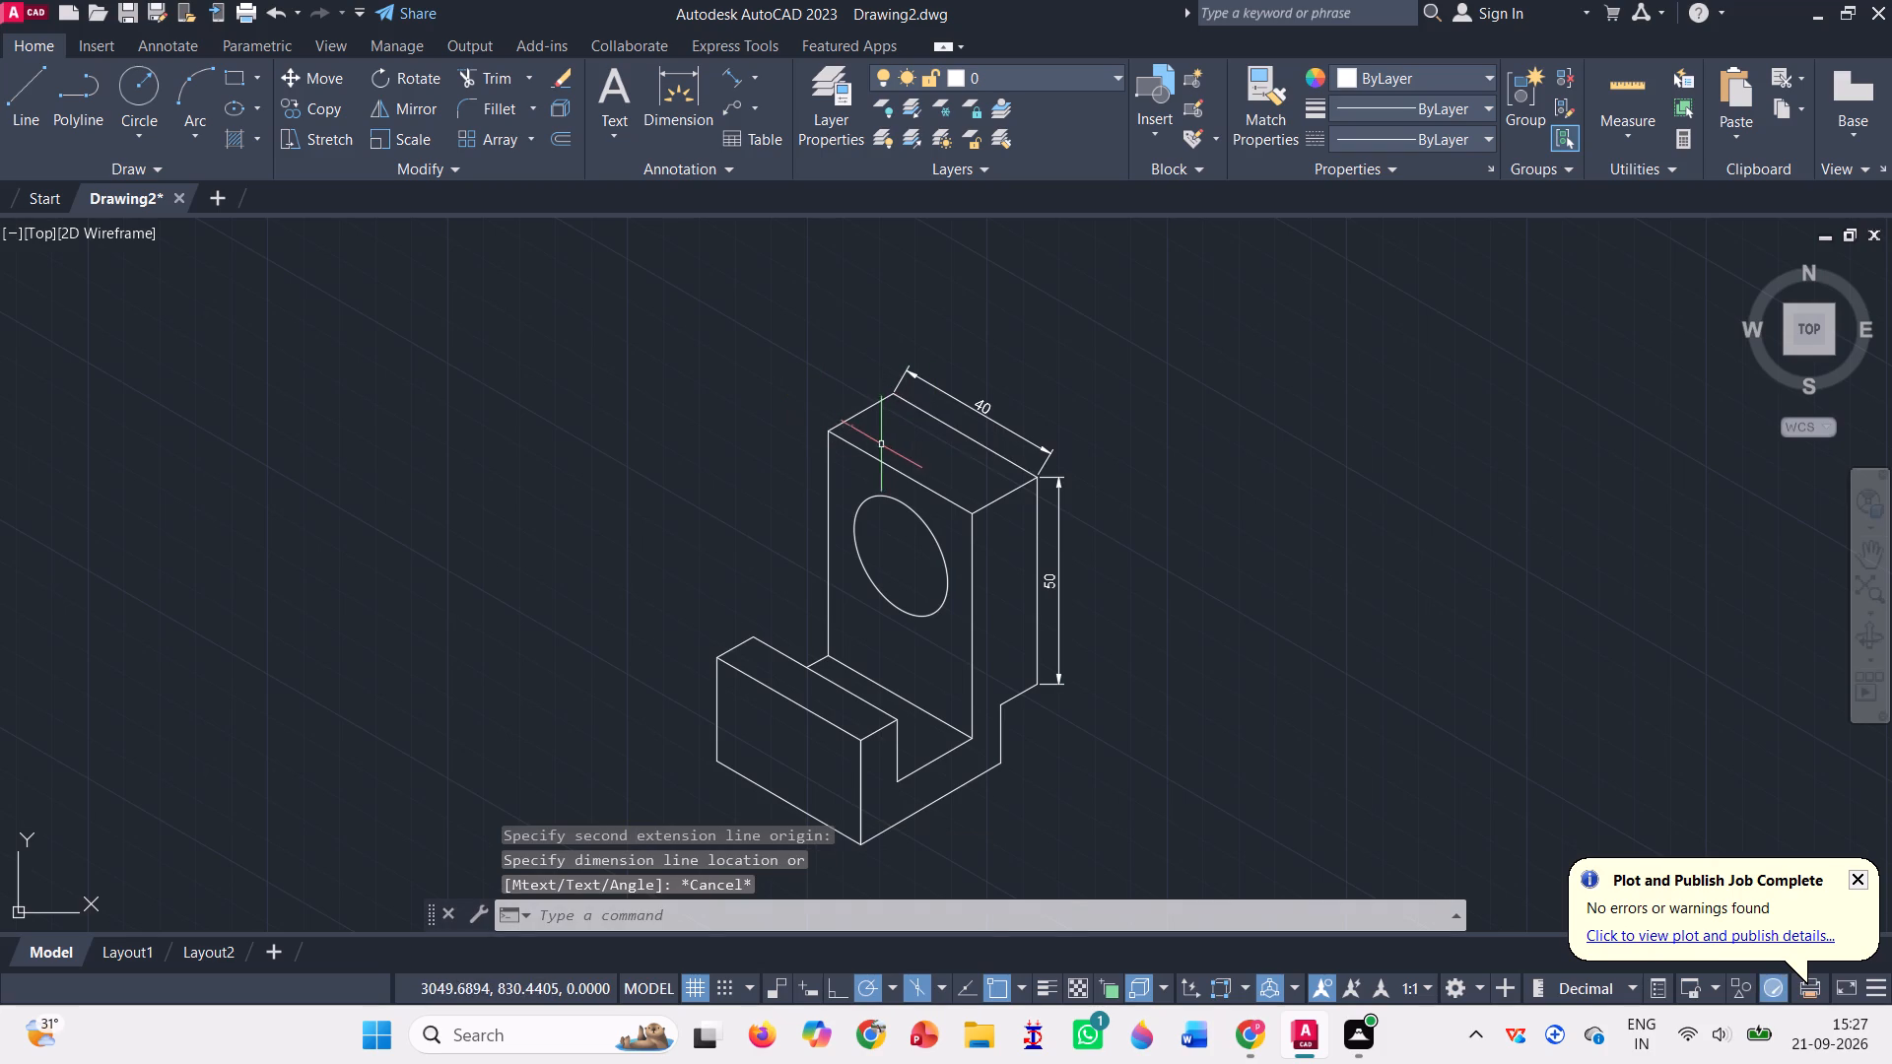
Add an aligned dimension to the upright's short top edge, from the rear corner to the front corner, offset outside the block.
scroll(878, 444, up, 1)
click(727, 86)
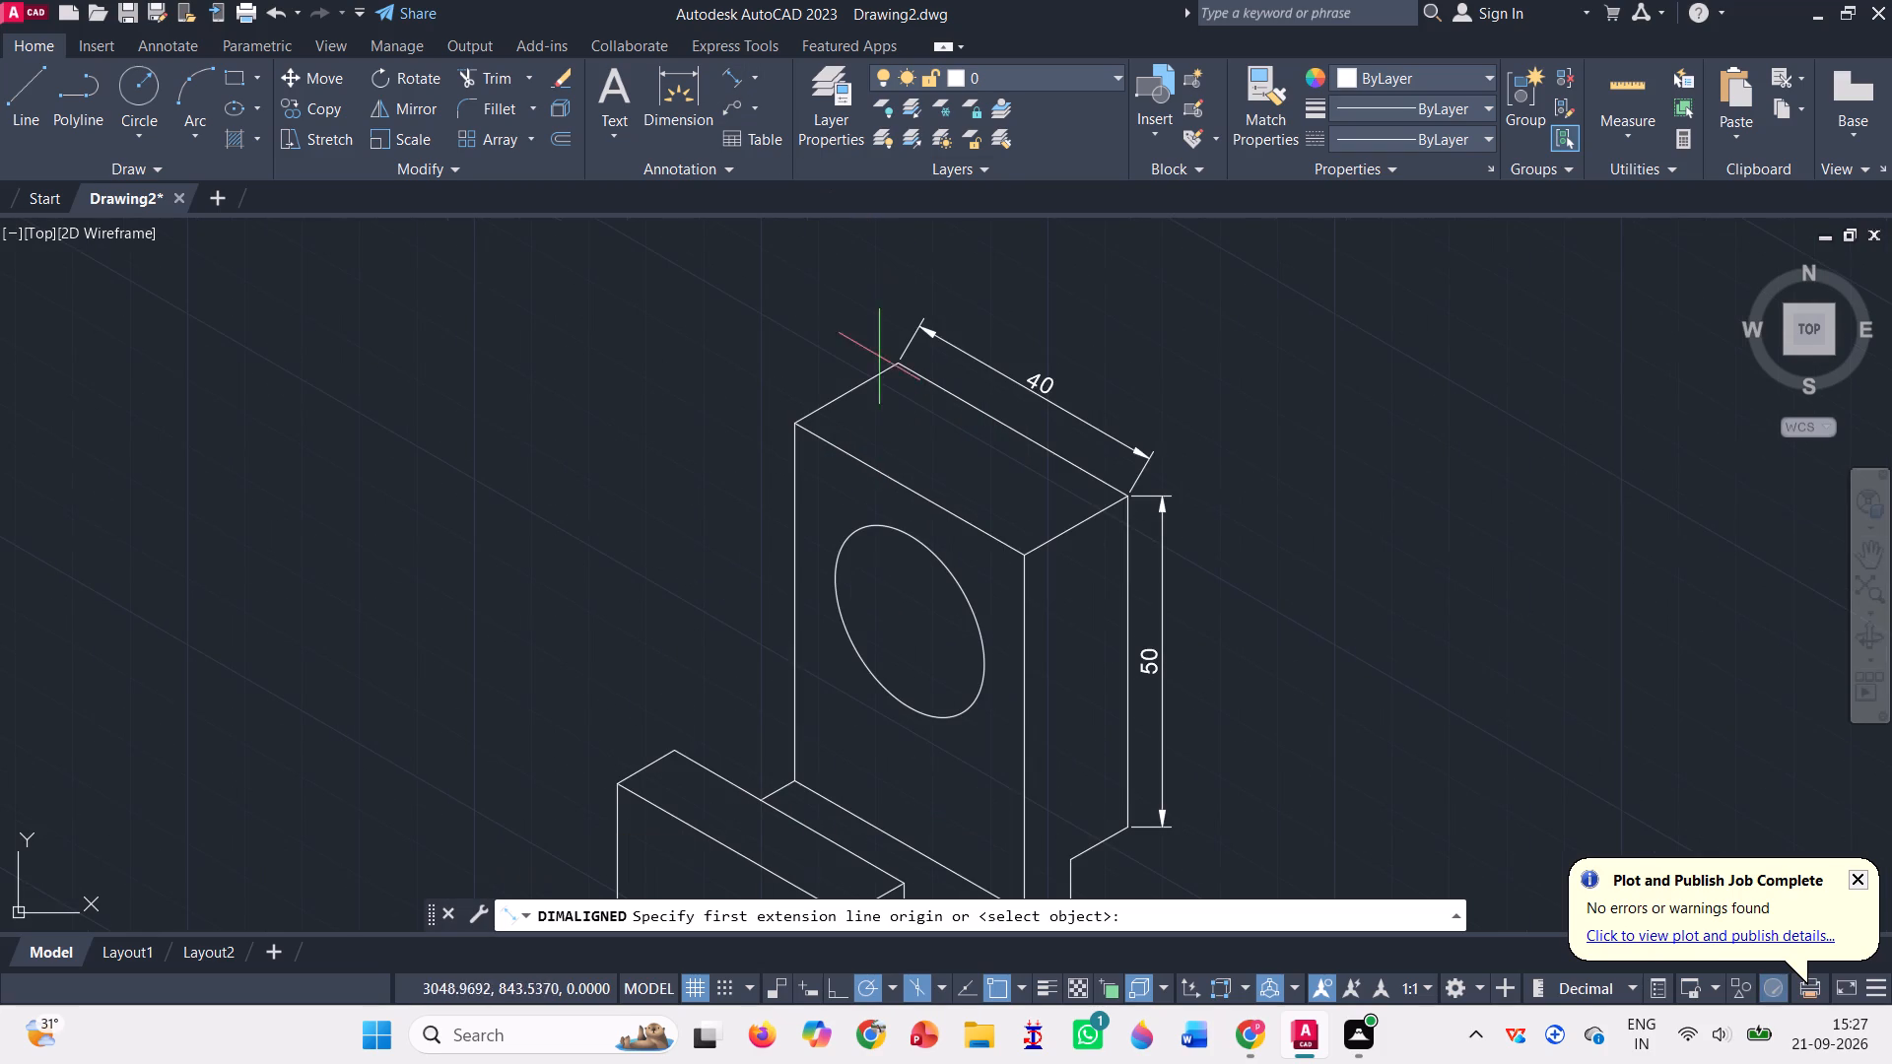
click(901, 367)
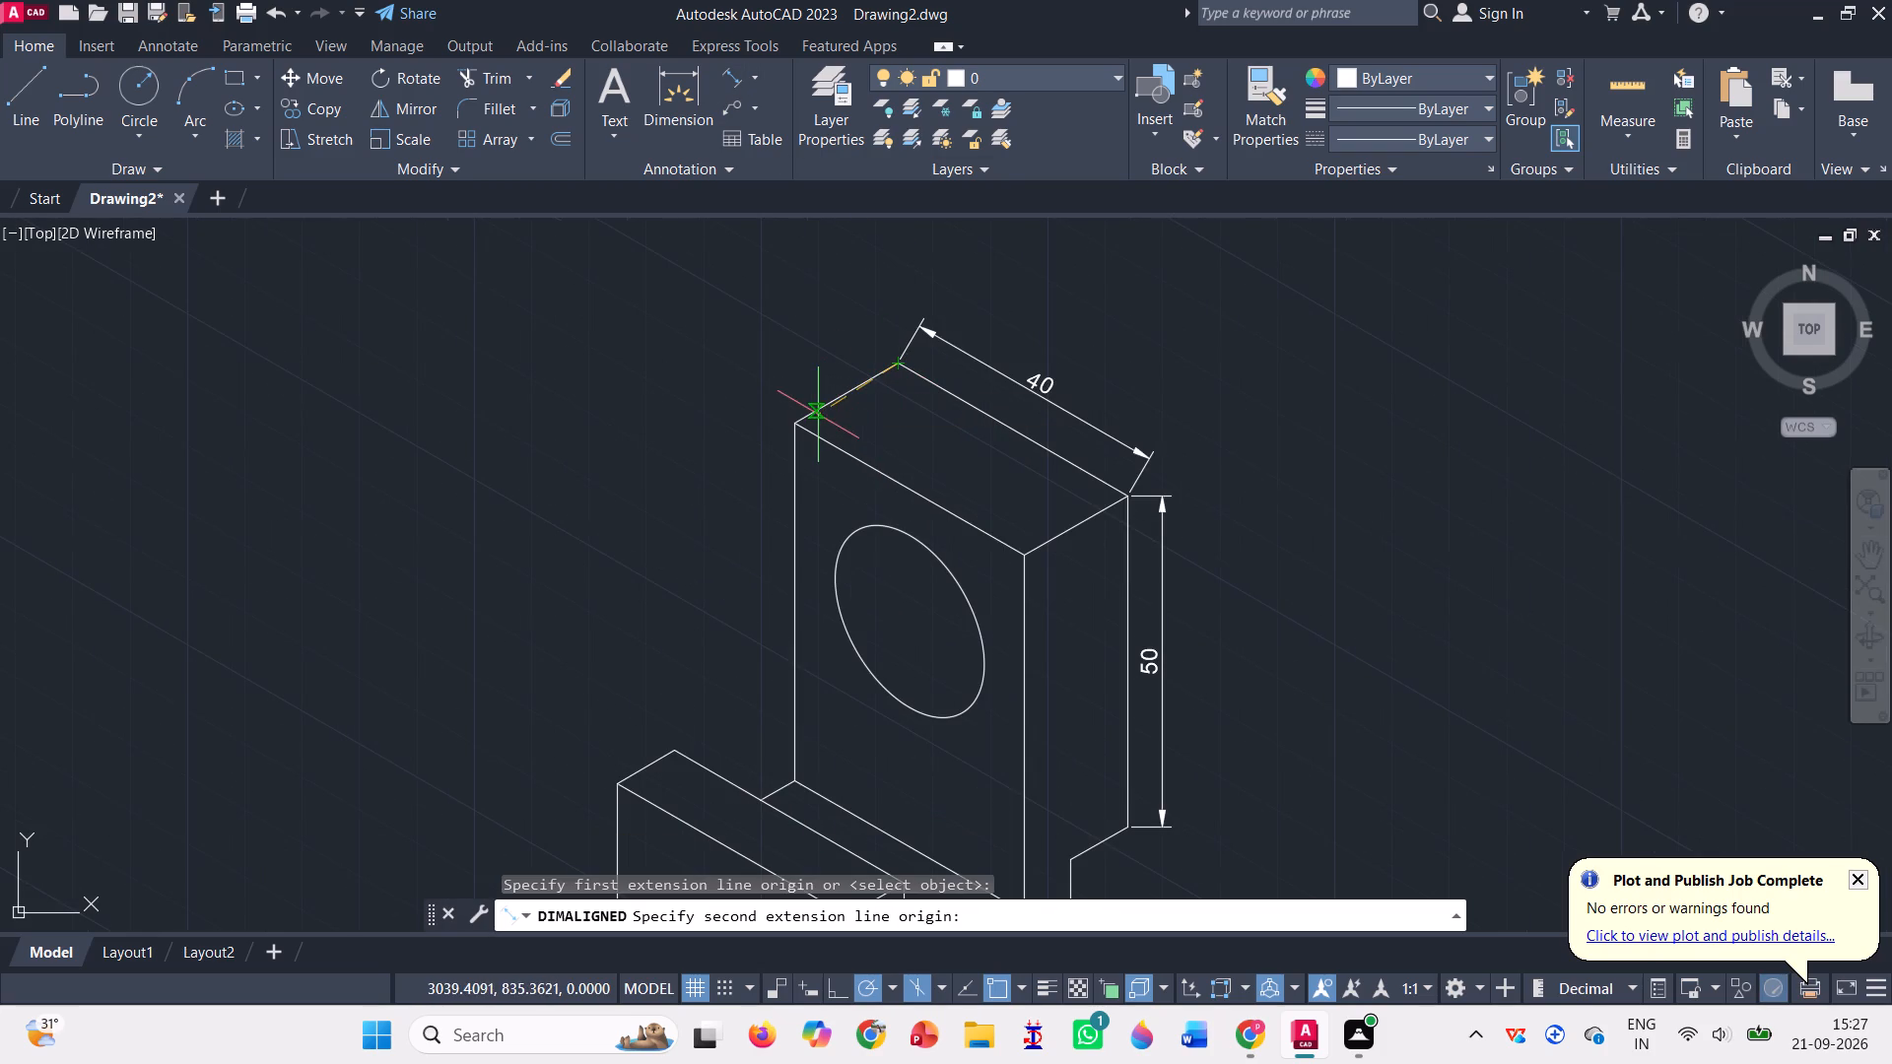
click(797, 422)
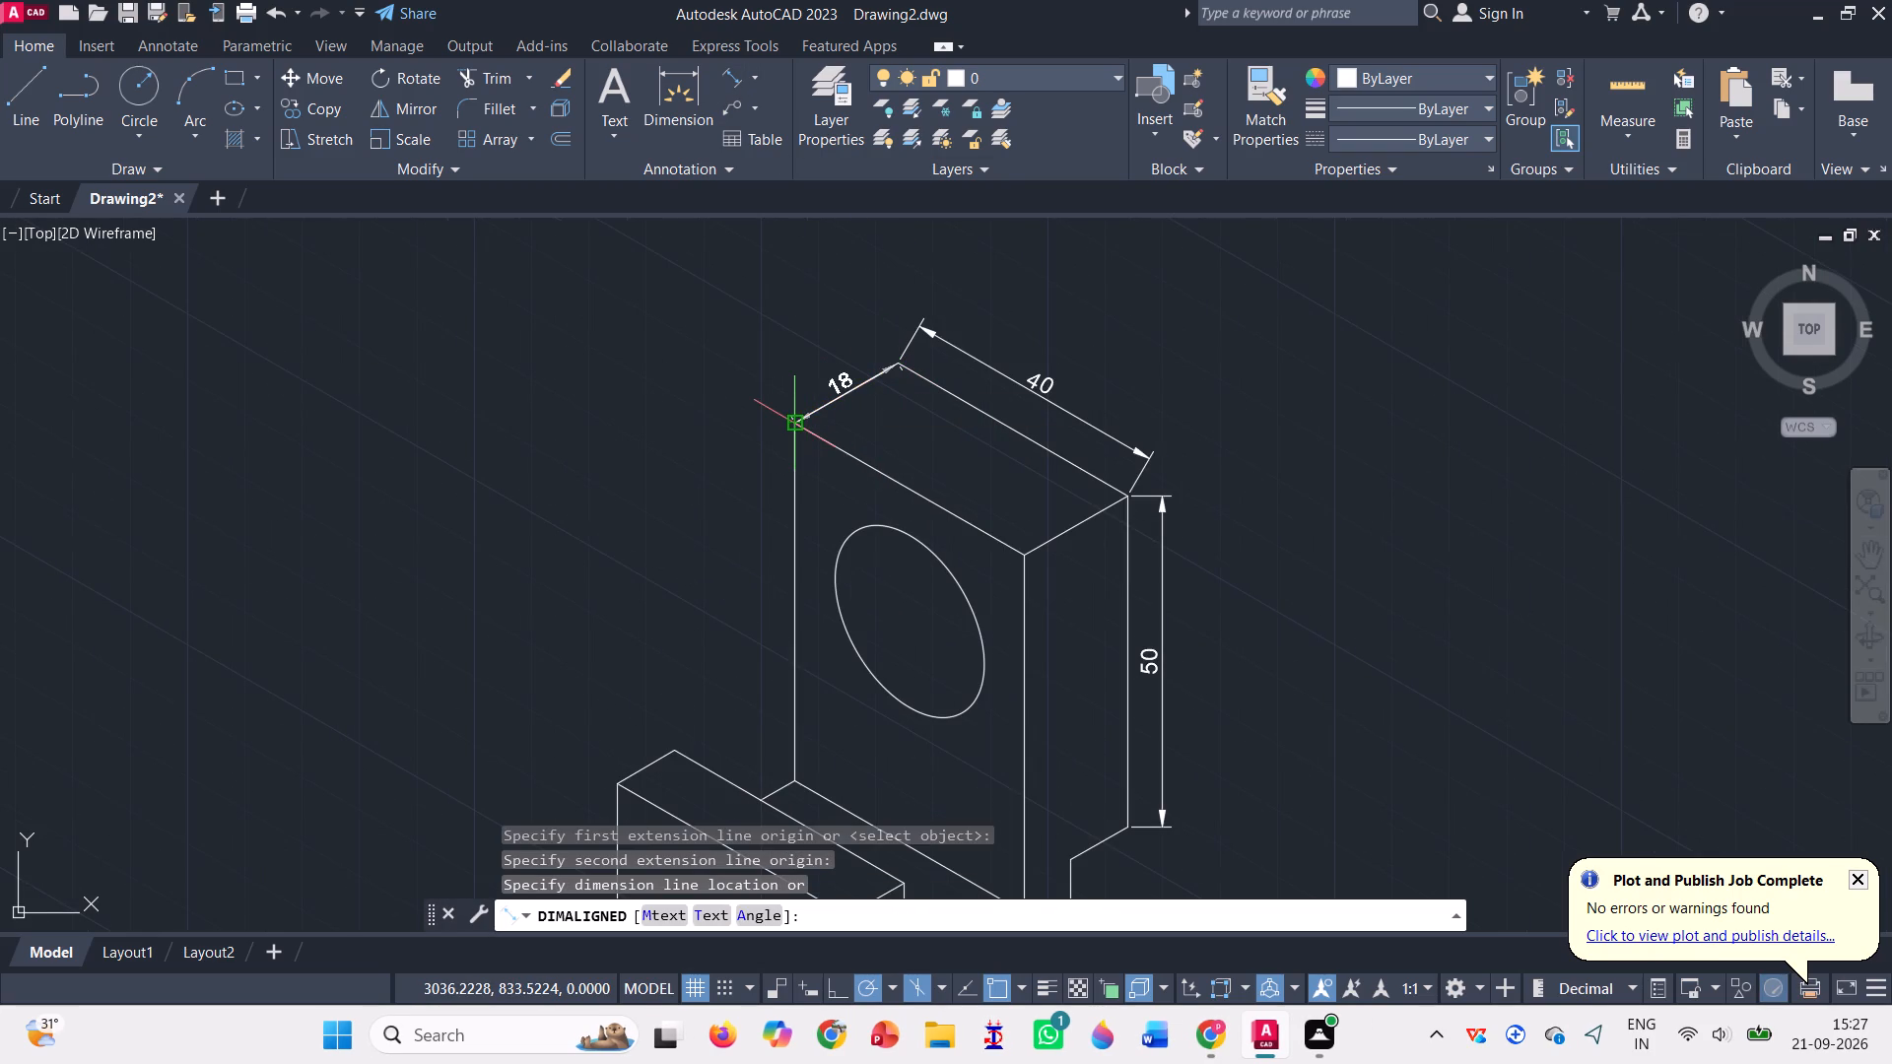
click(785, 399)
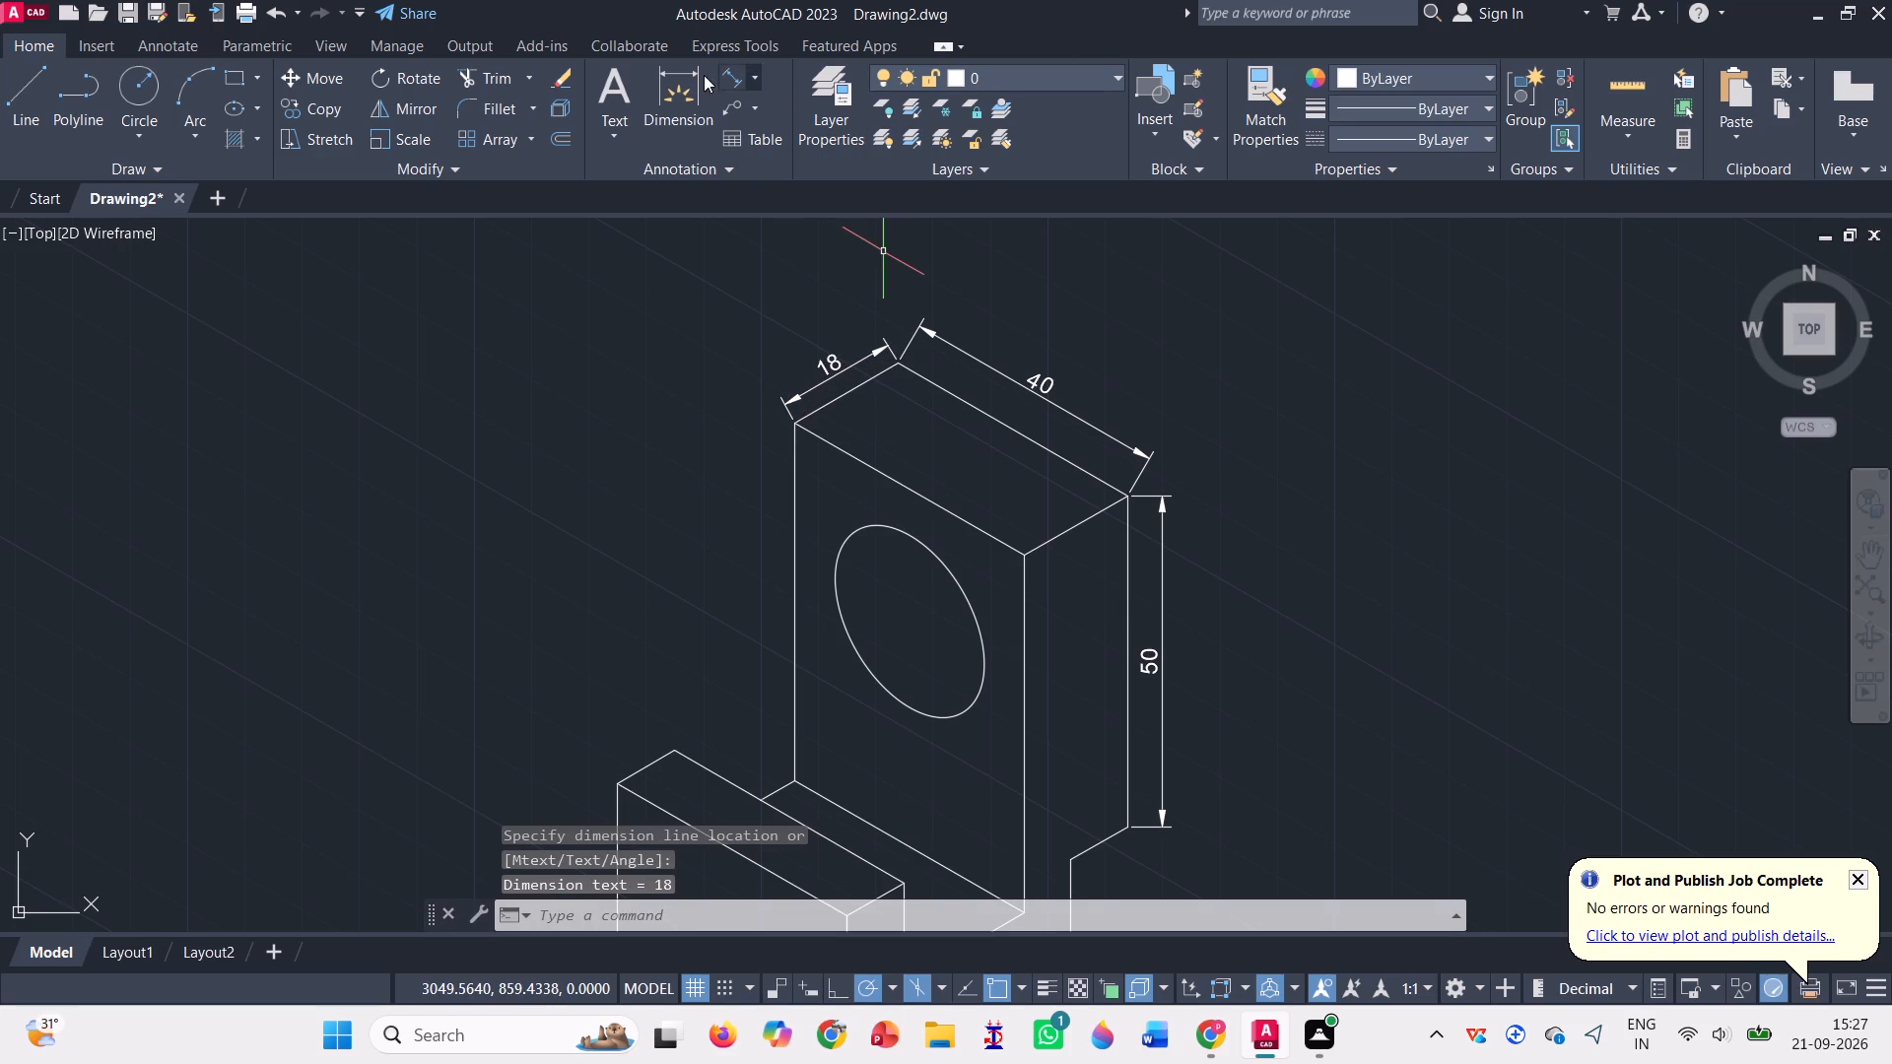
Add an aligned dimension to the upright's front vertical edge on the 18 side, from top corner to slot floor, offset outside.
click(740, 78)
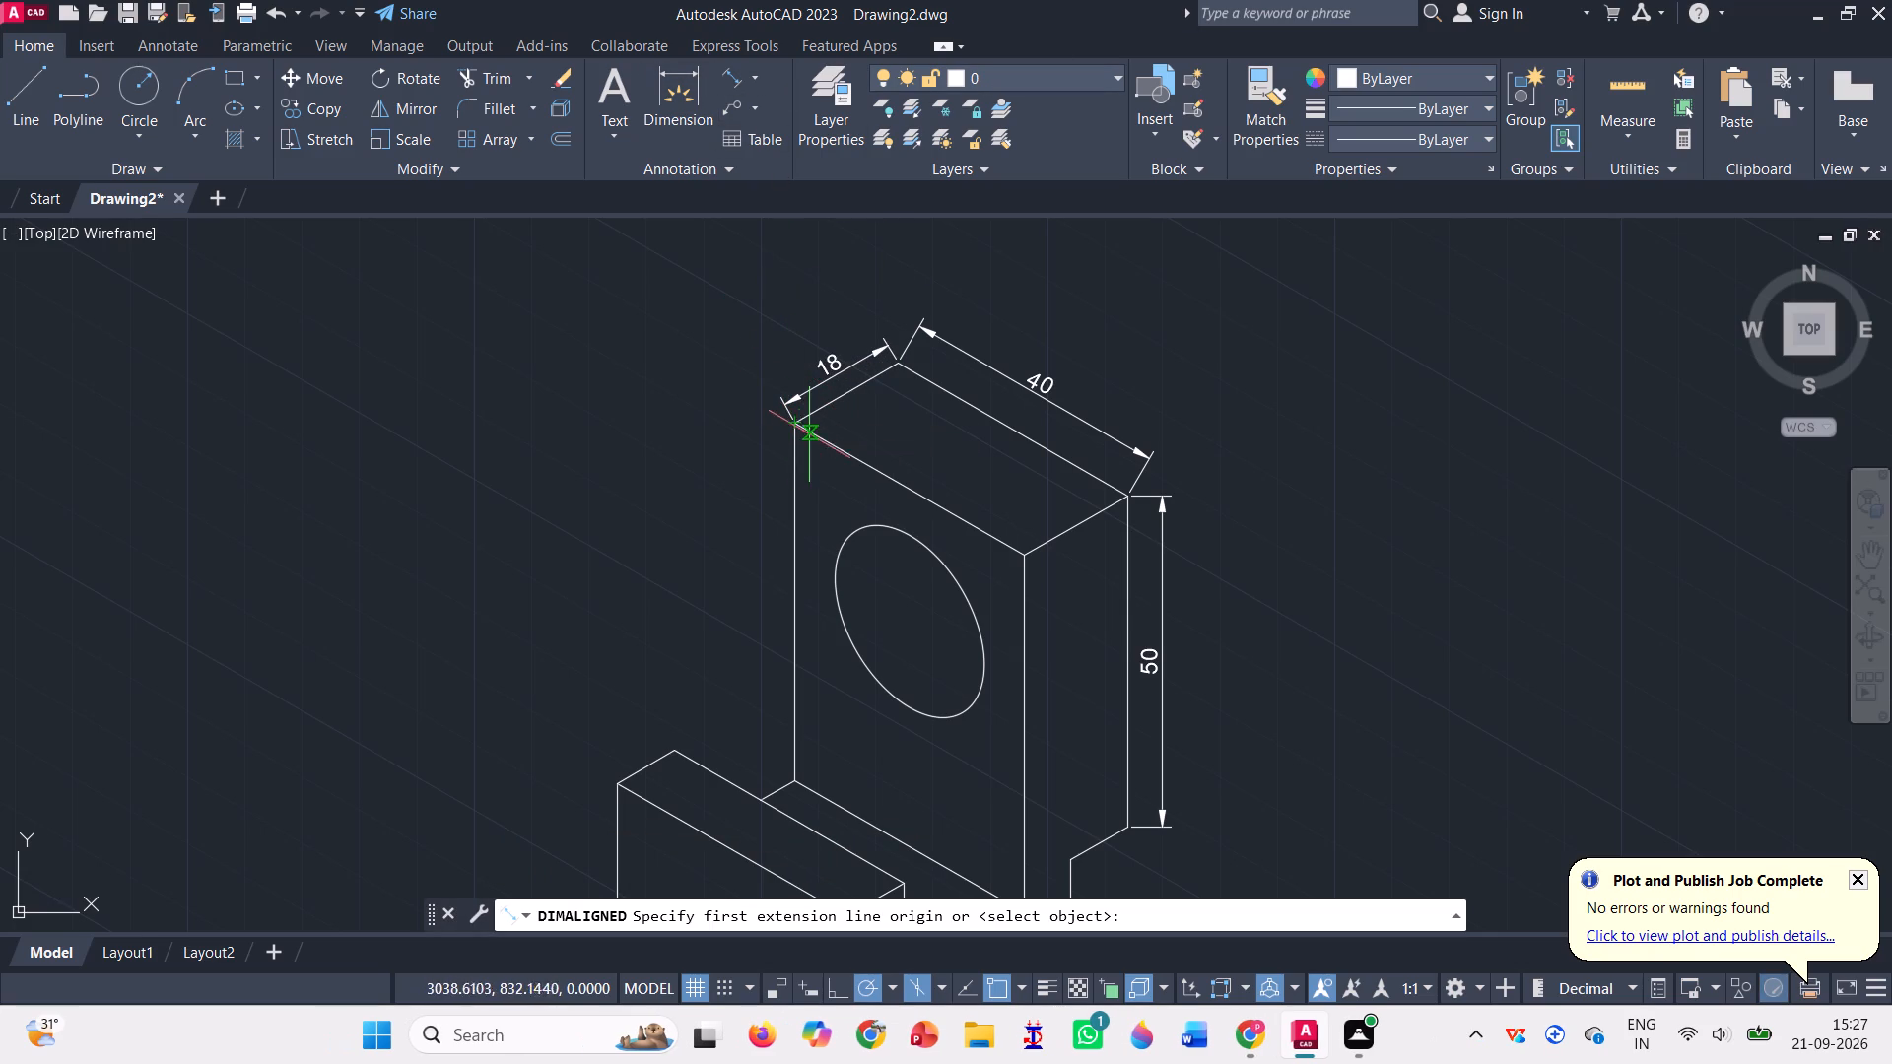
click(801, 425)
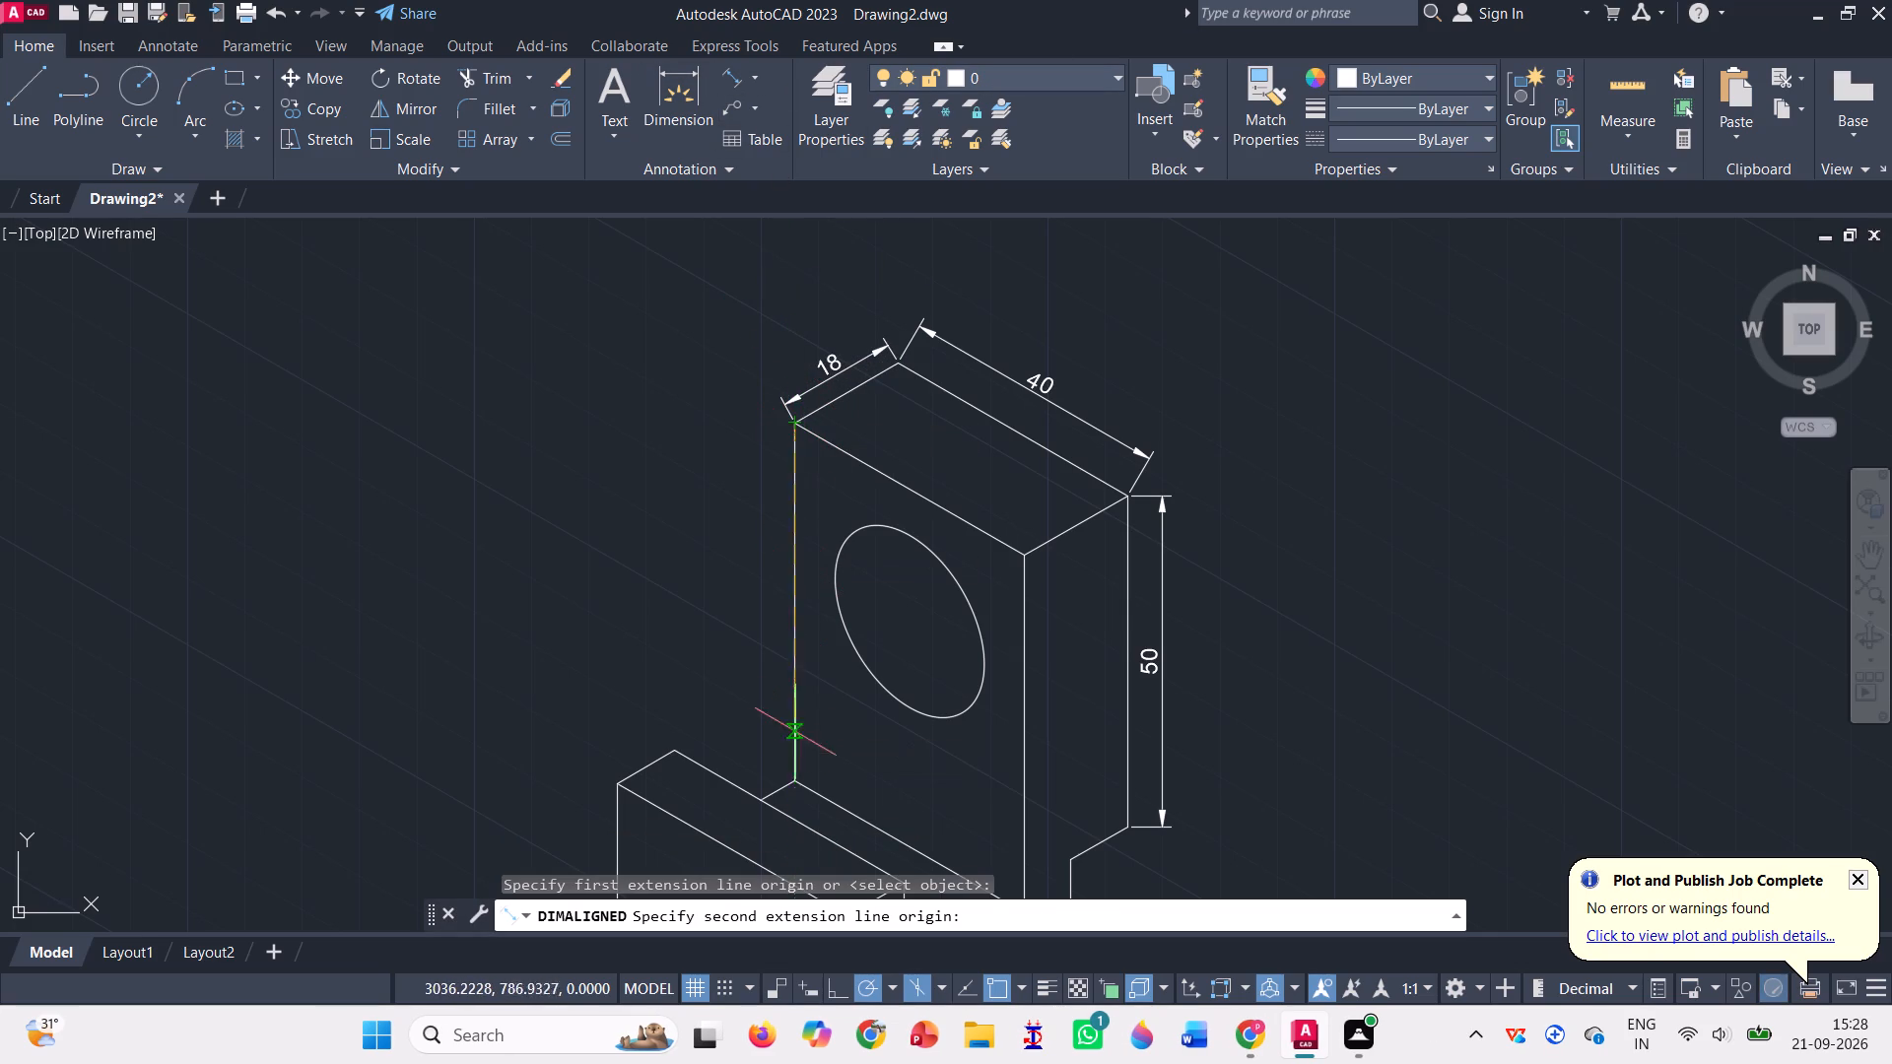
click(794, 779)
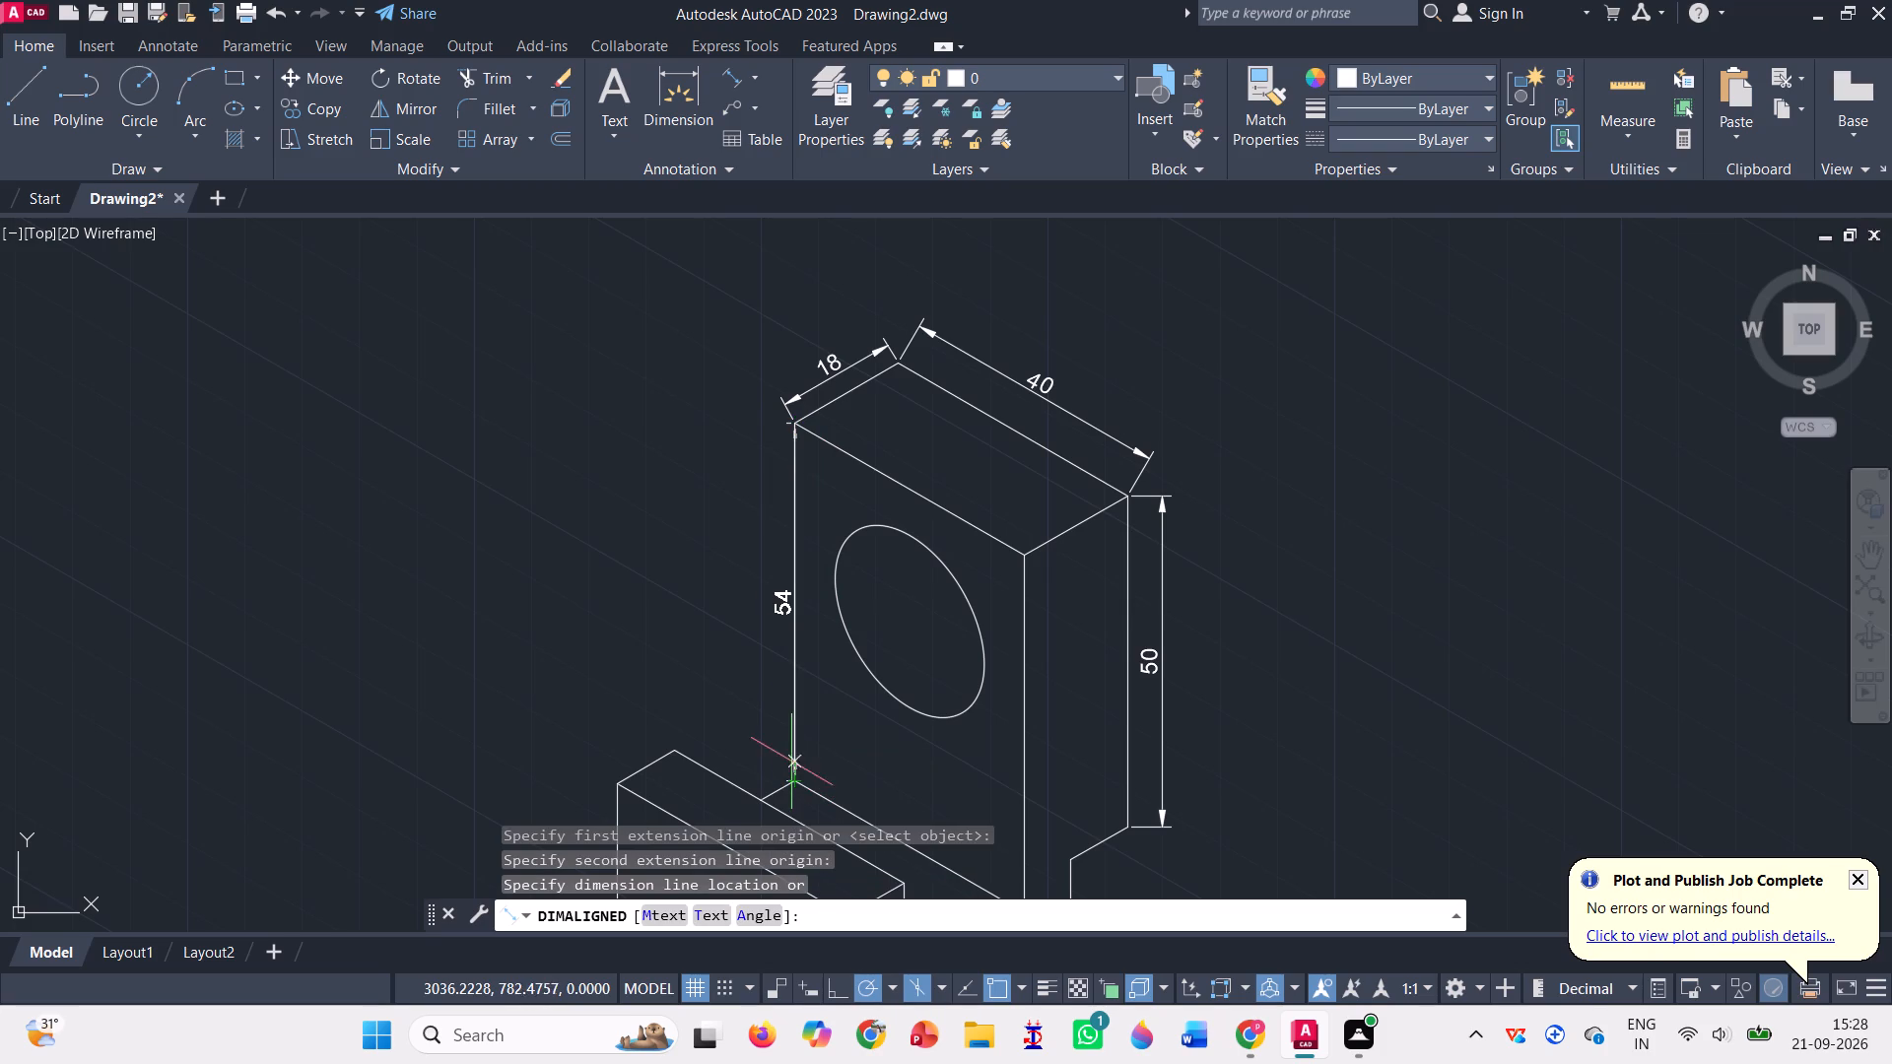
click(775, 725)
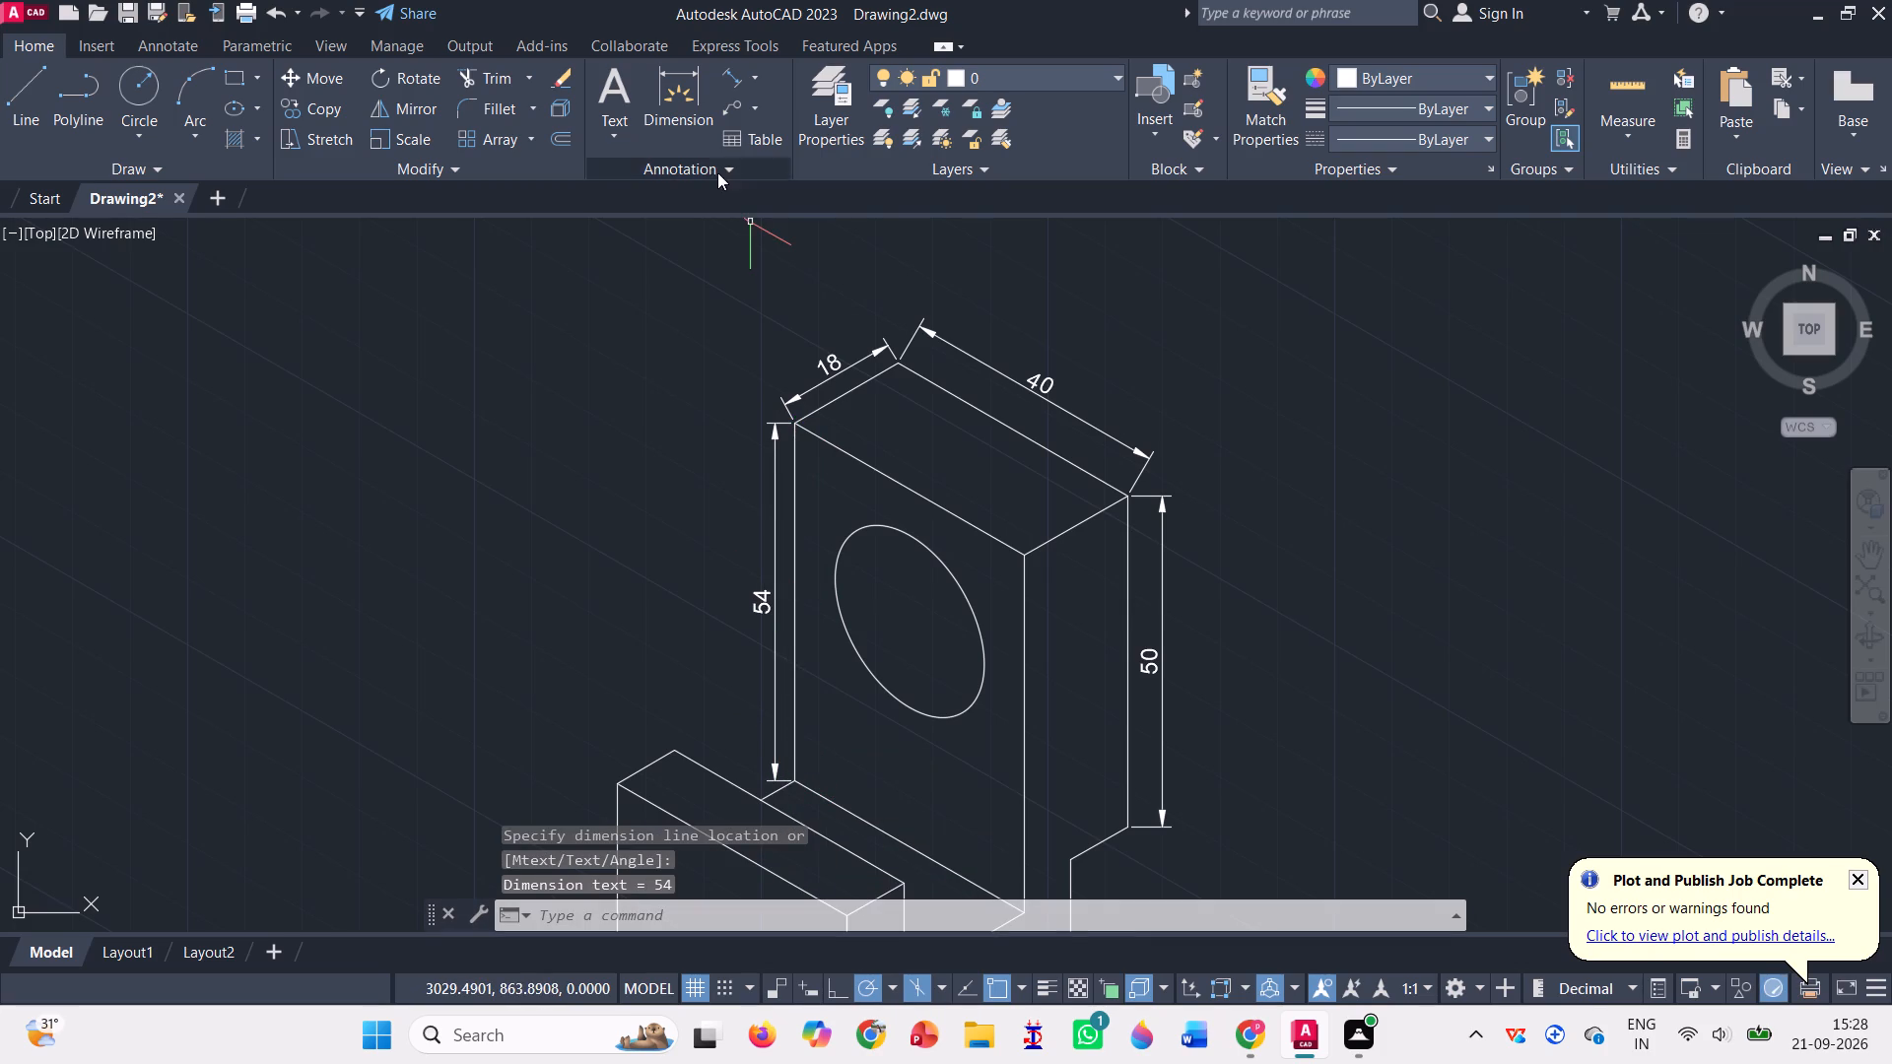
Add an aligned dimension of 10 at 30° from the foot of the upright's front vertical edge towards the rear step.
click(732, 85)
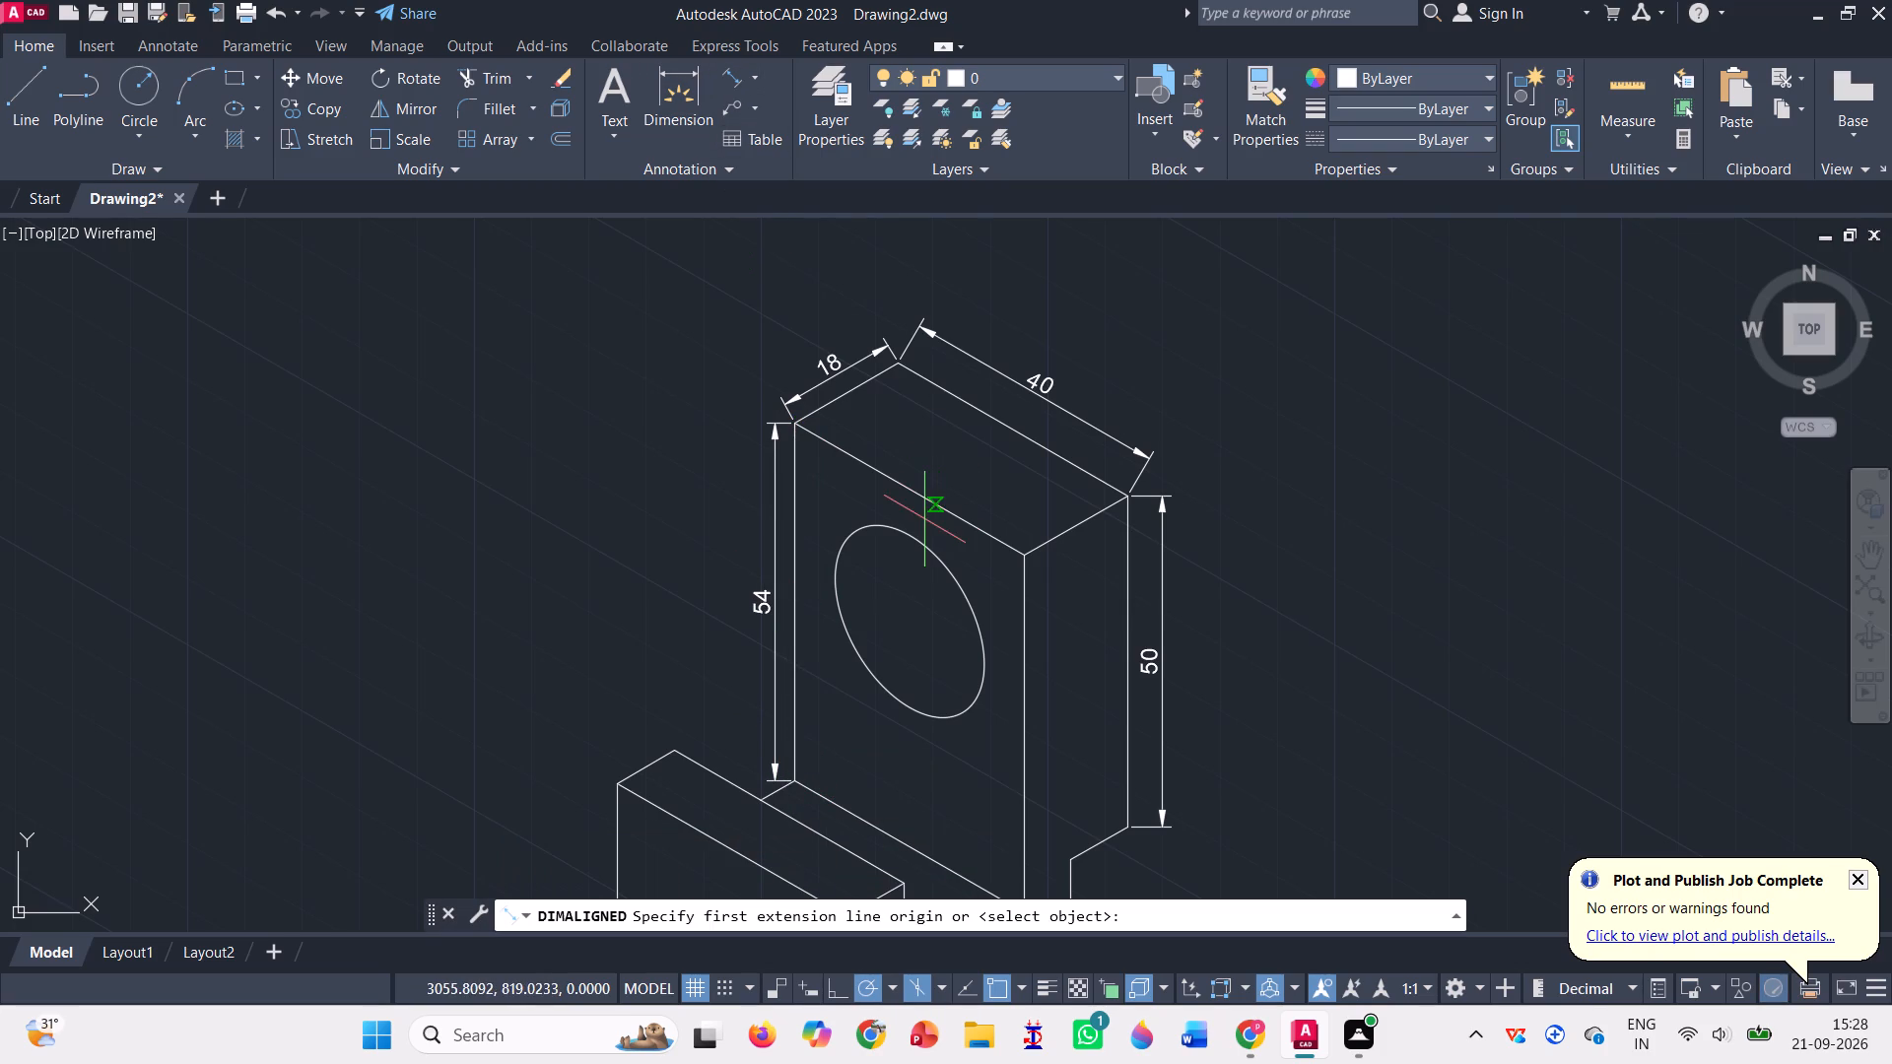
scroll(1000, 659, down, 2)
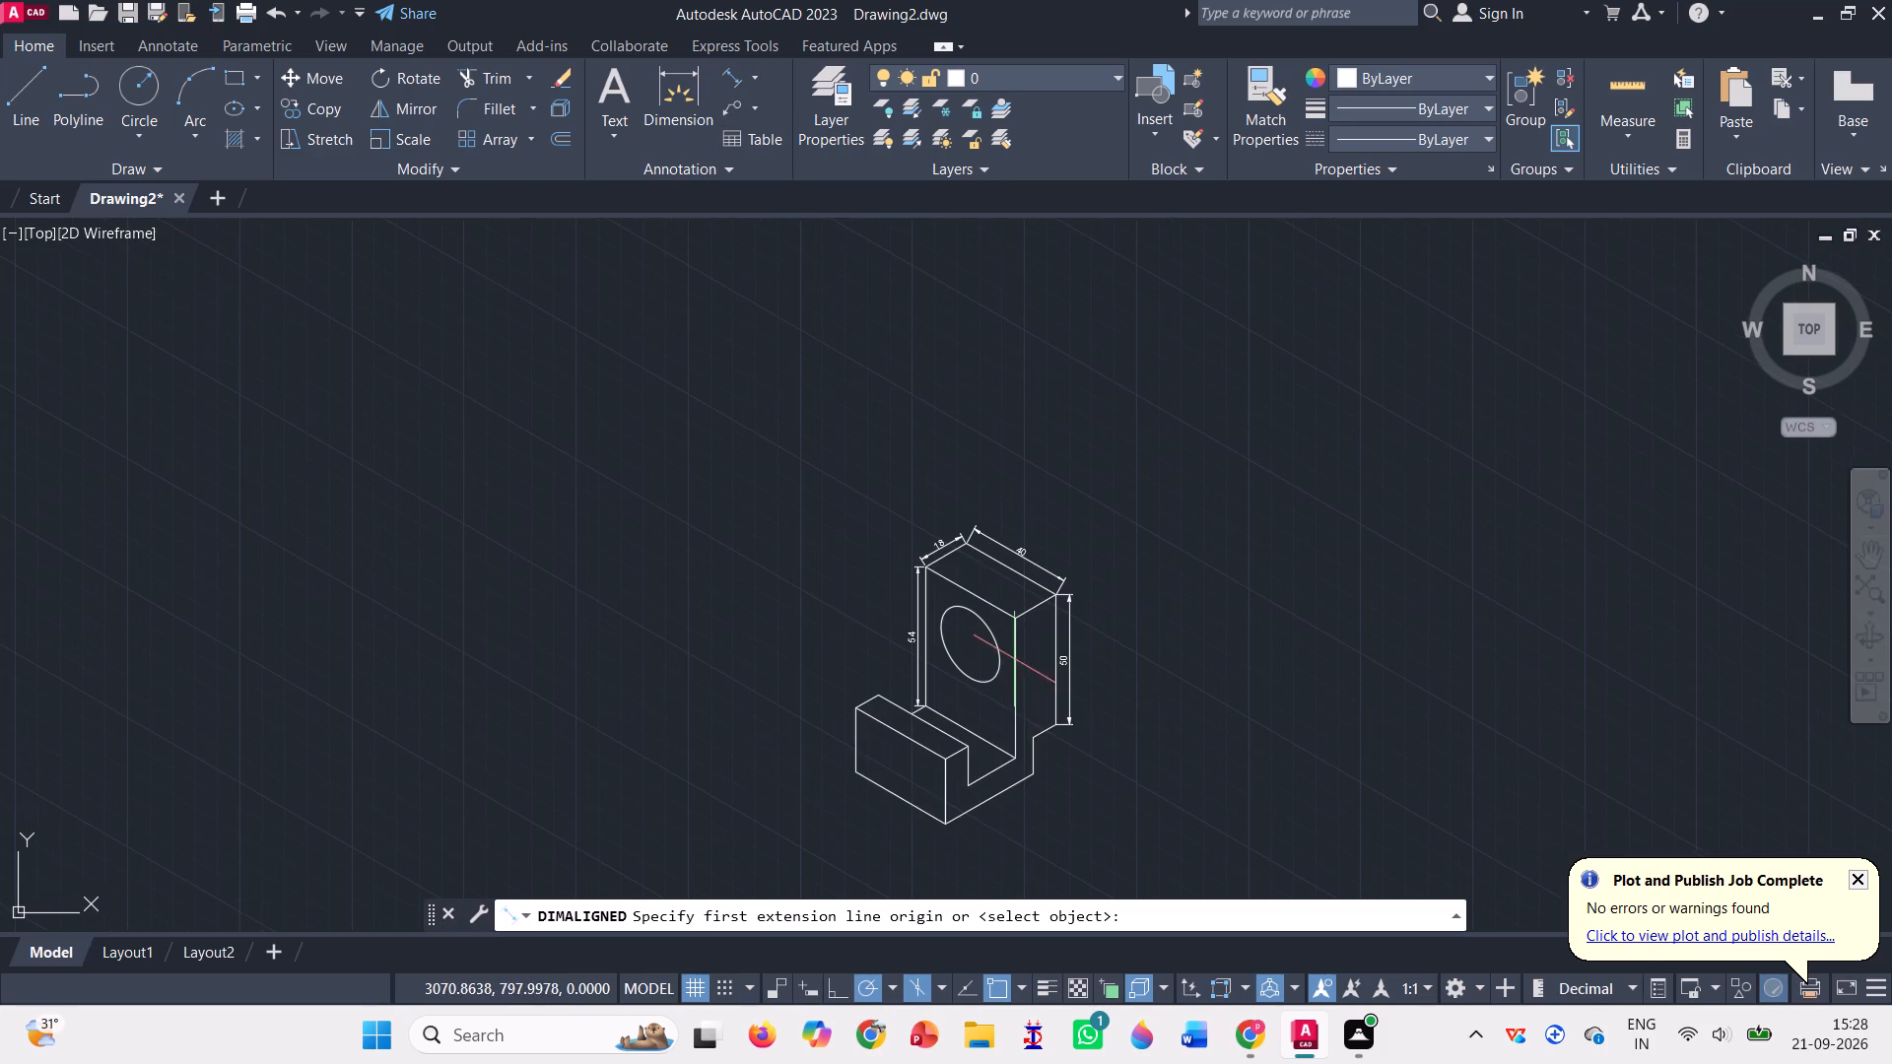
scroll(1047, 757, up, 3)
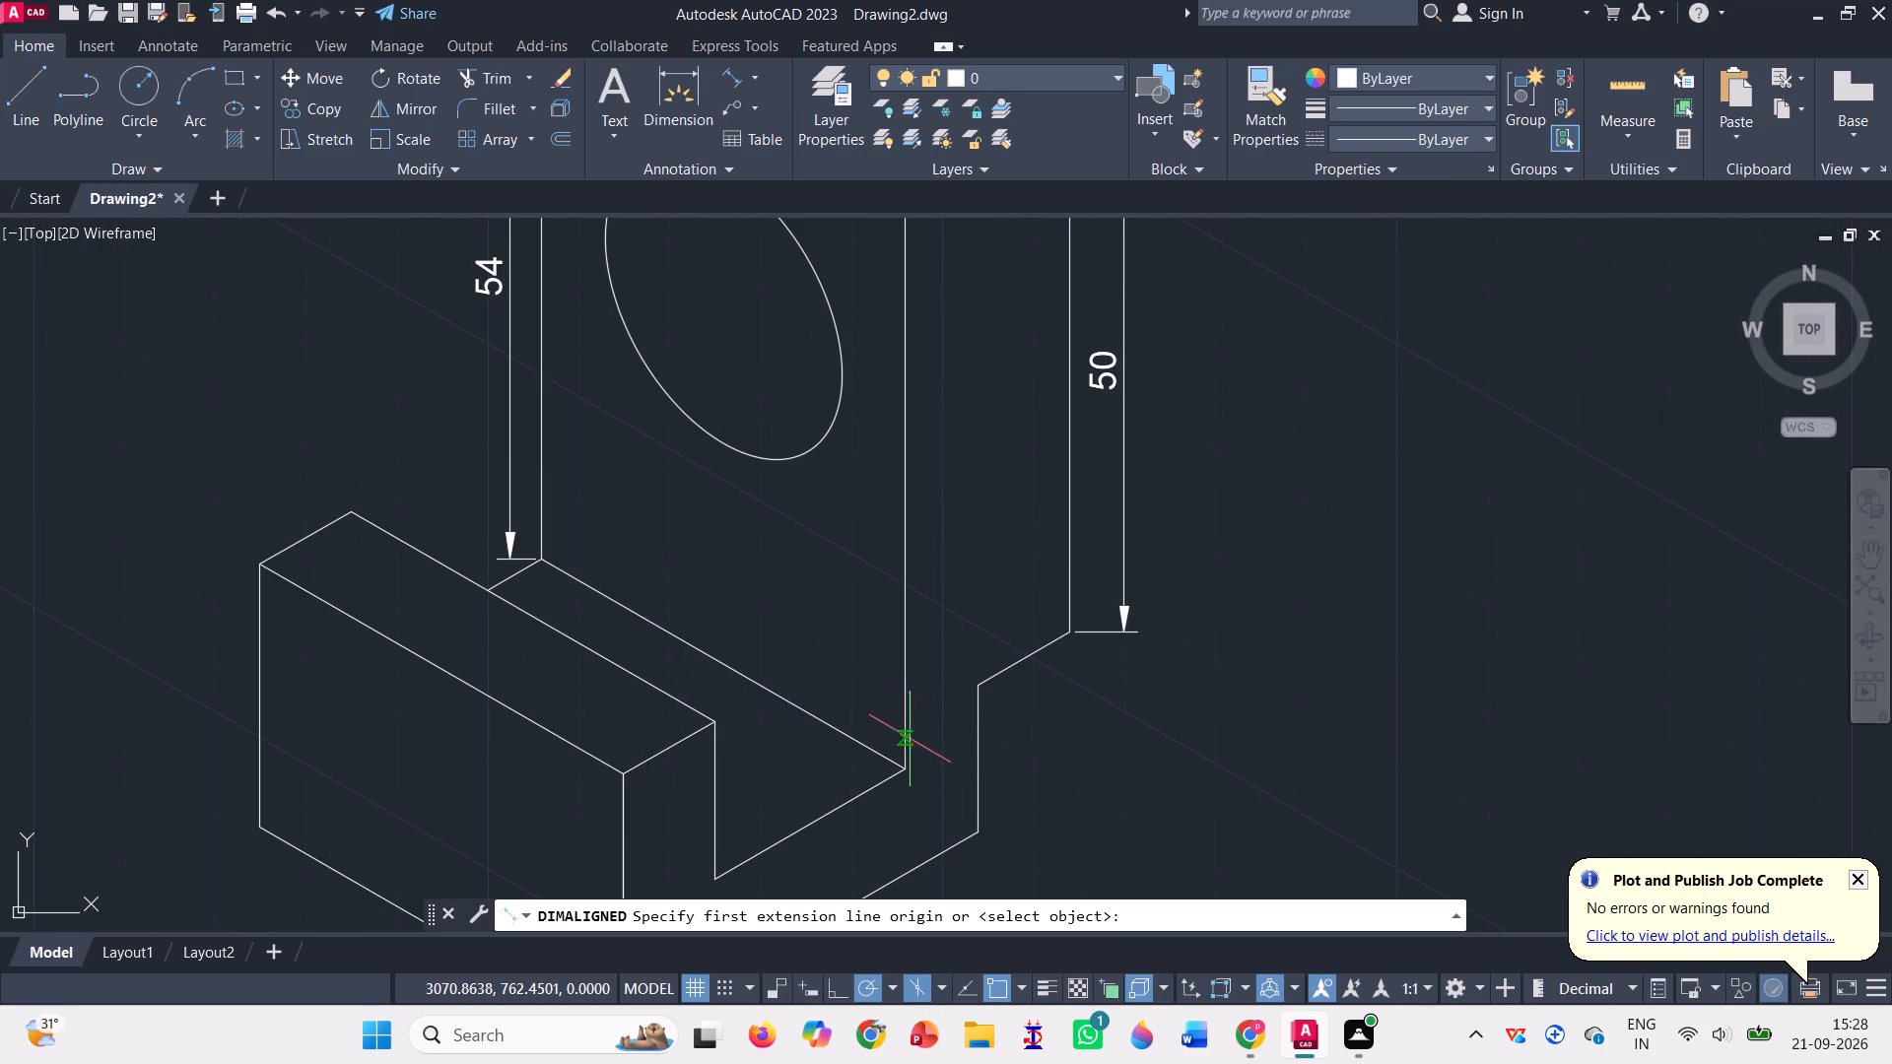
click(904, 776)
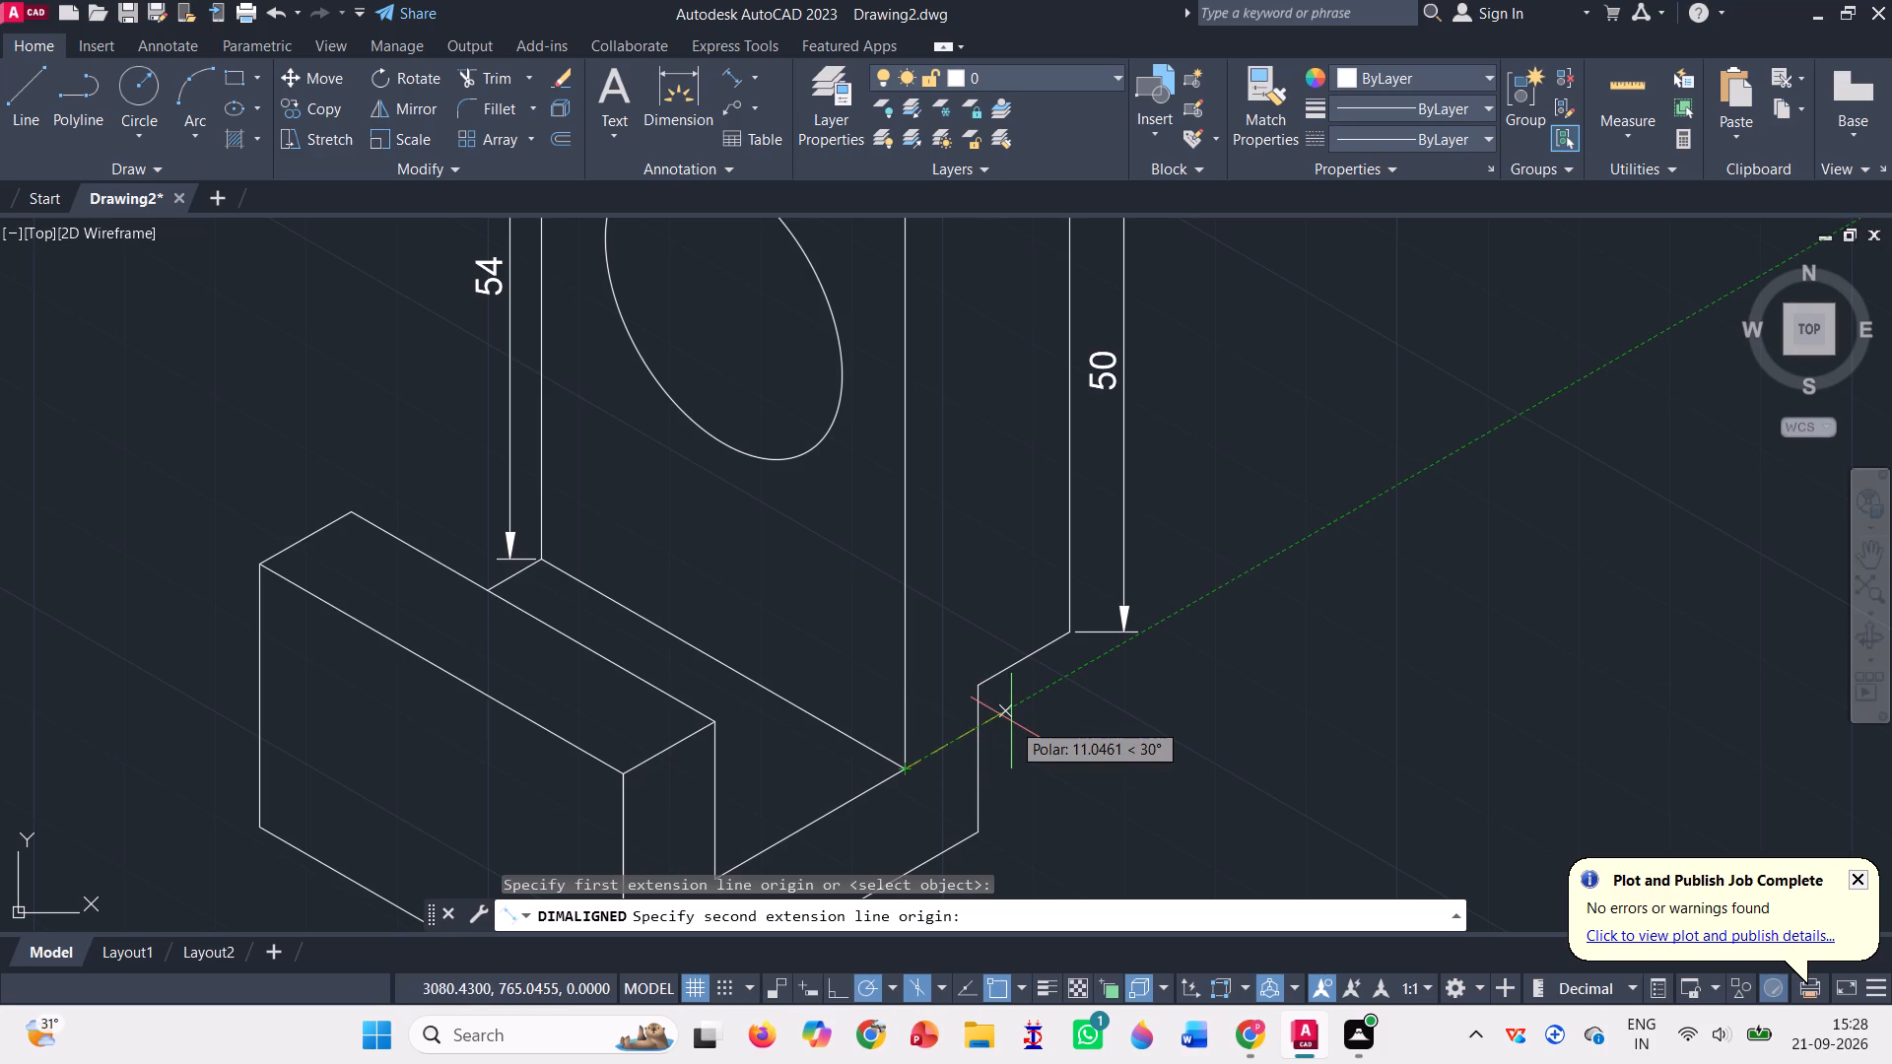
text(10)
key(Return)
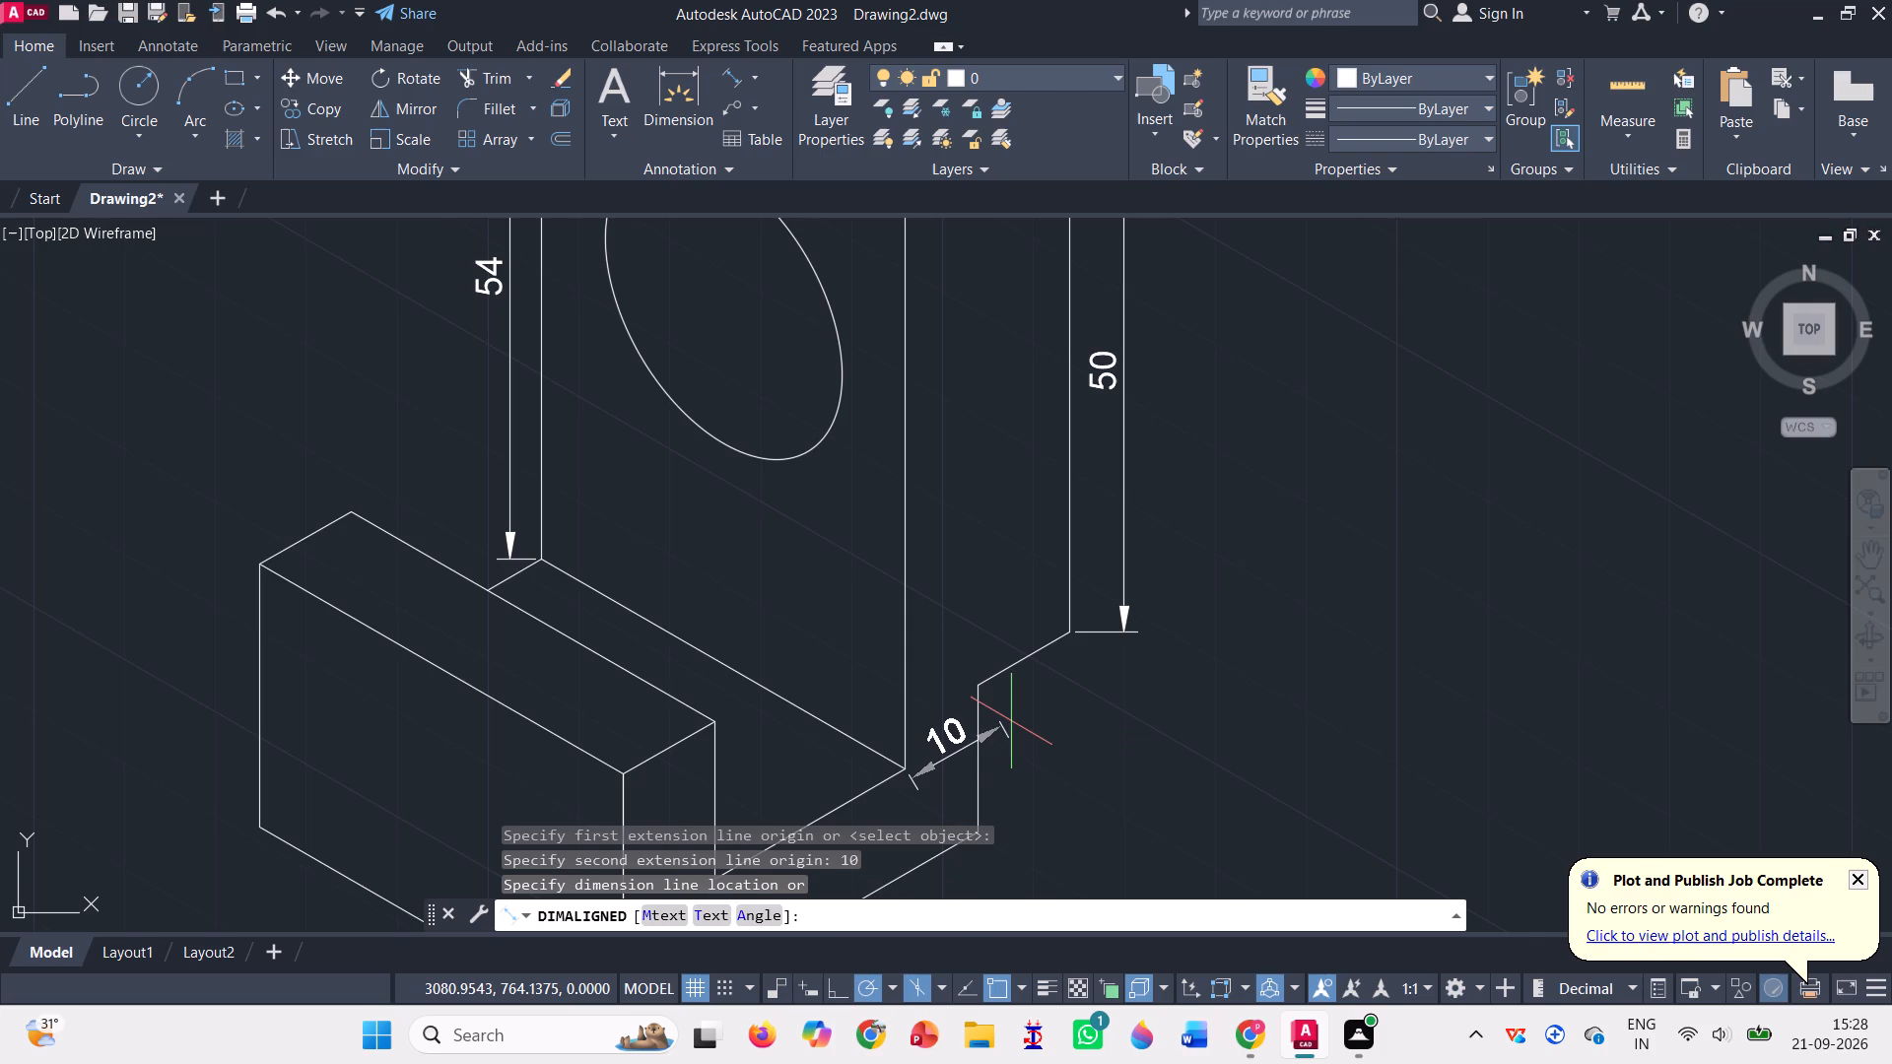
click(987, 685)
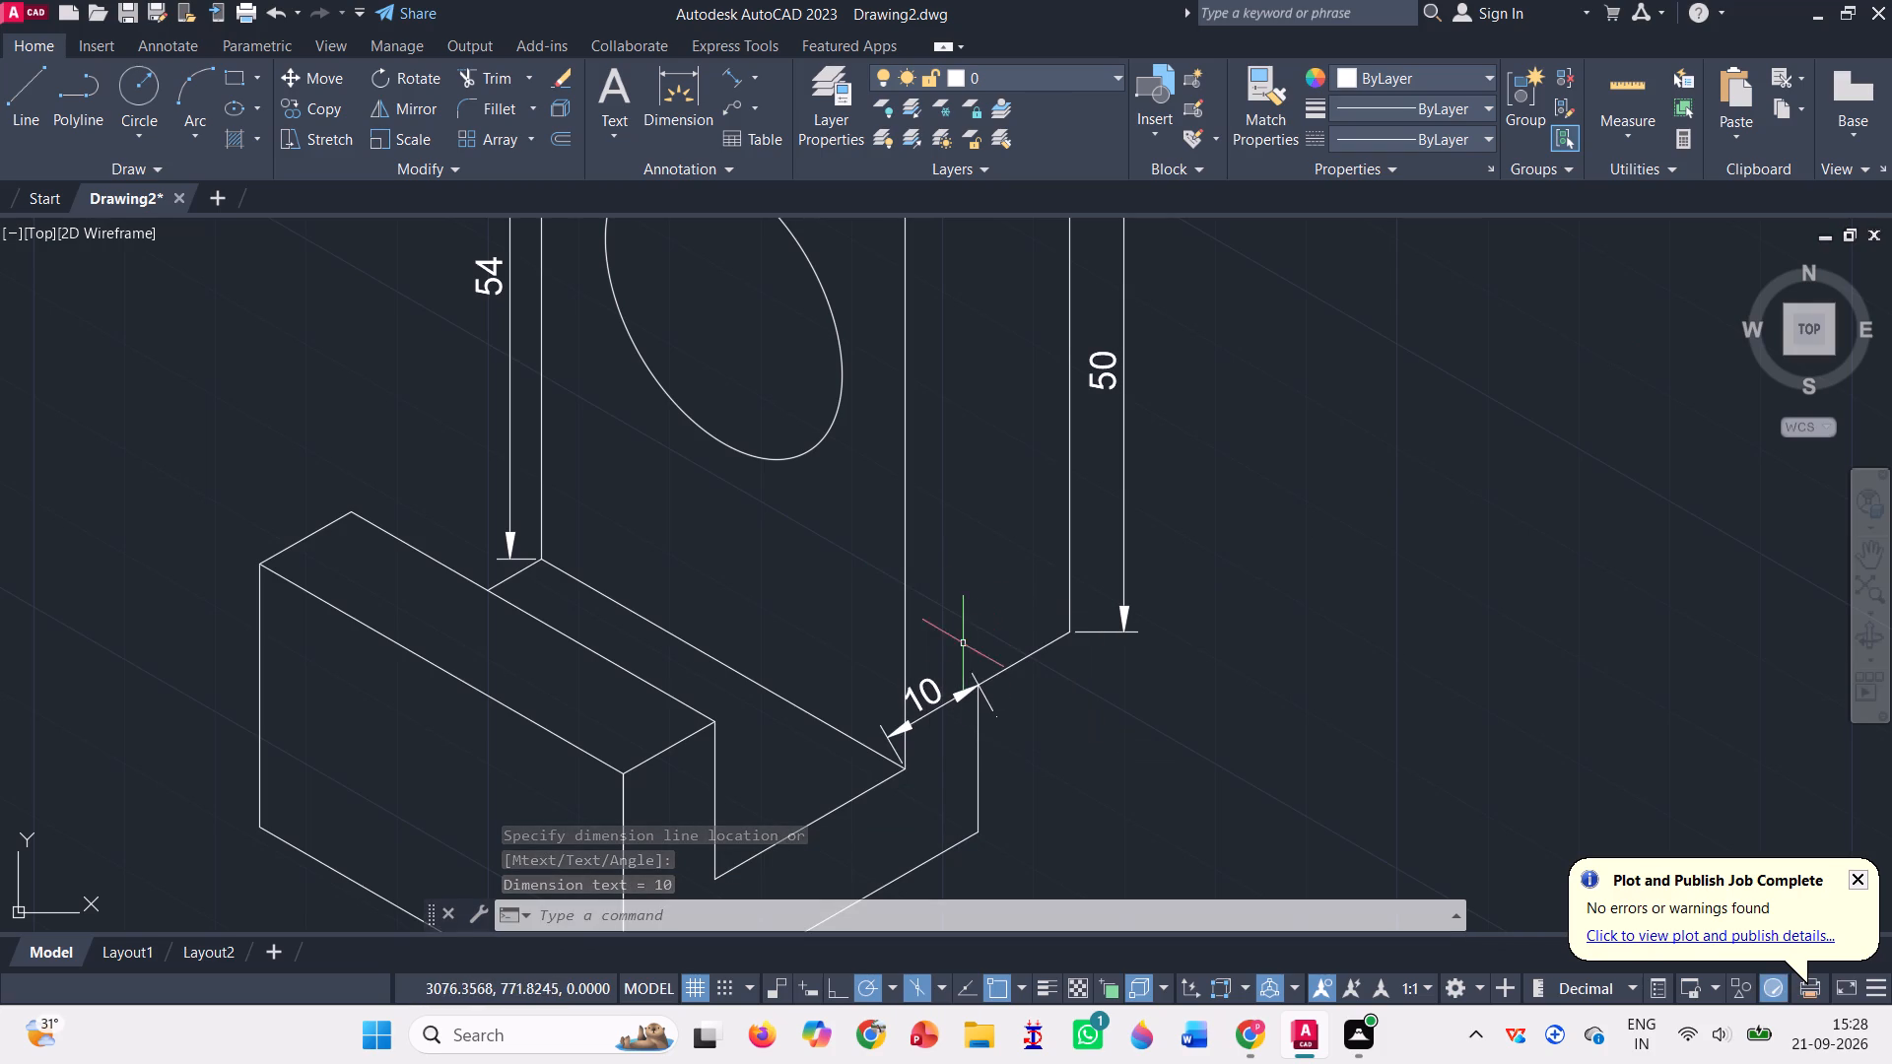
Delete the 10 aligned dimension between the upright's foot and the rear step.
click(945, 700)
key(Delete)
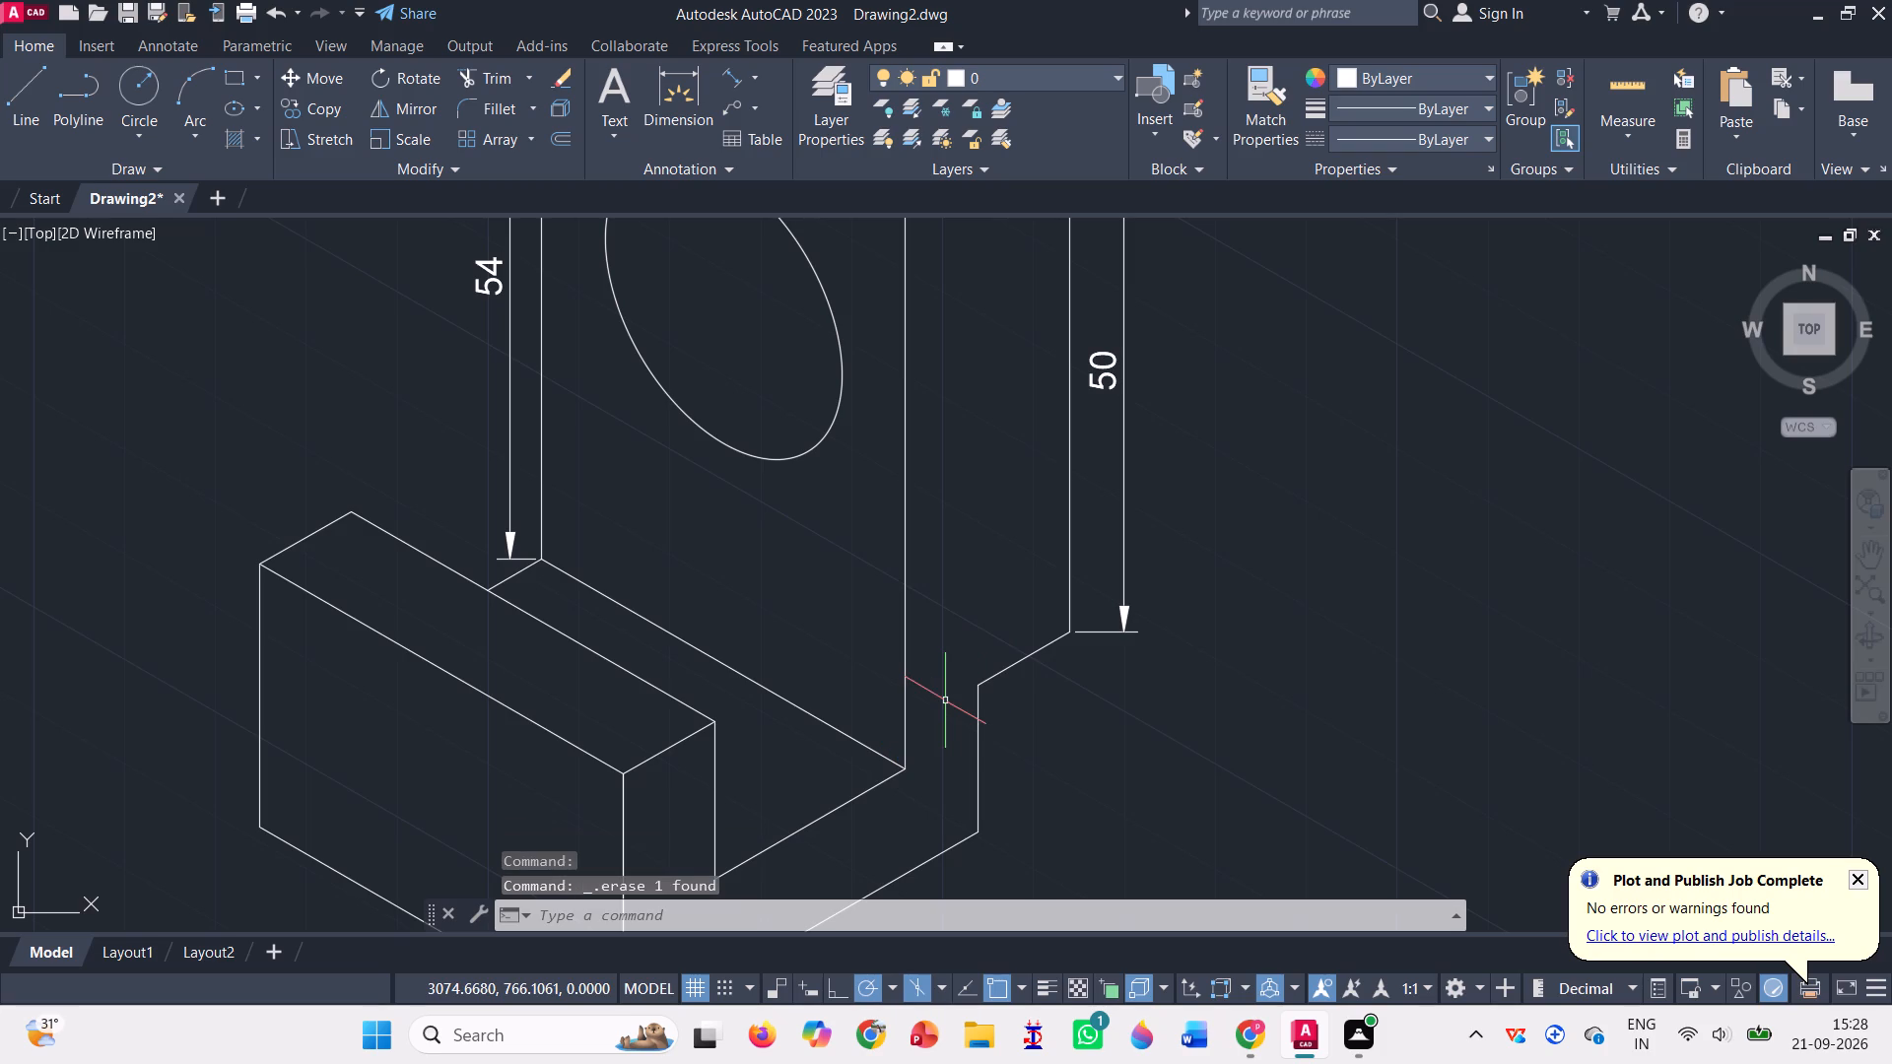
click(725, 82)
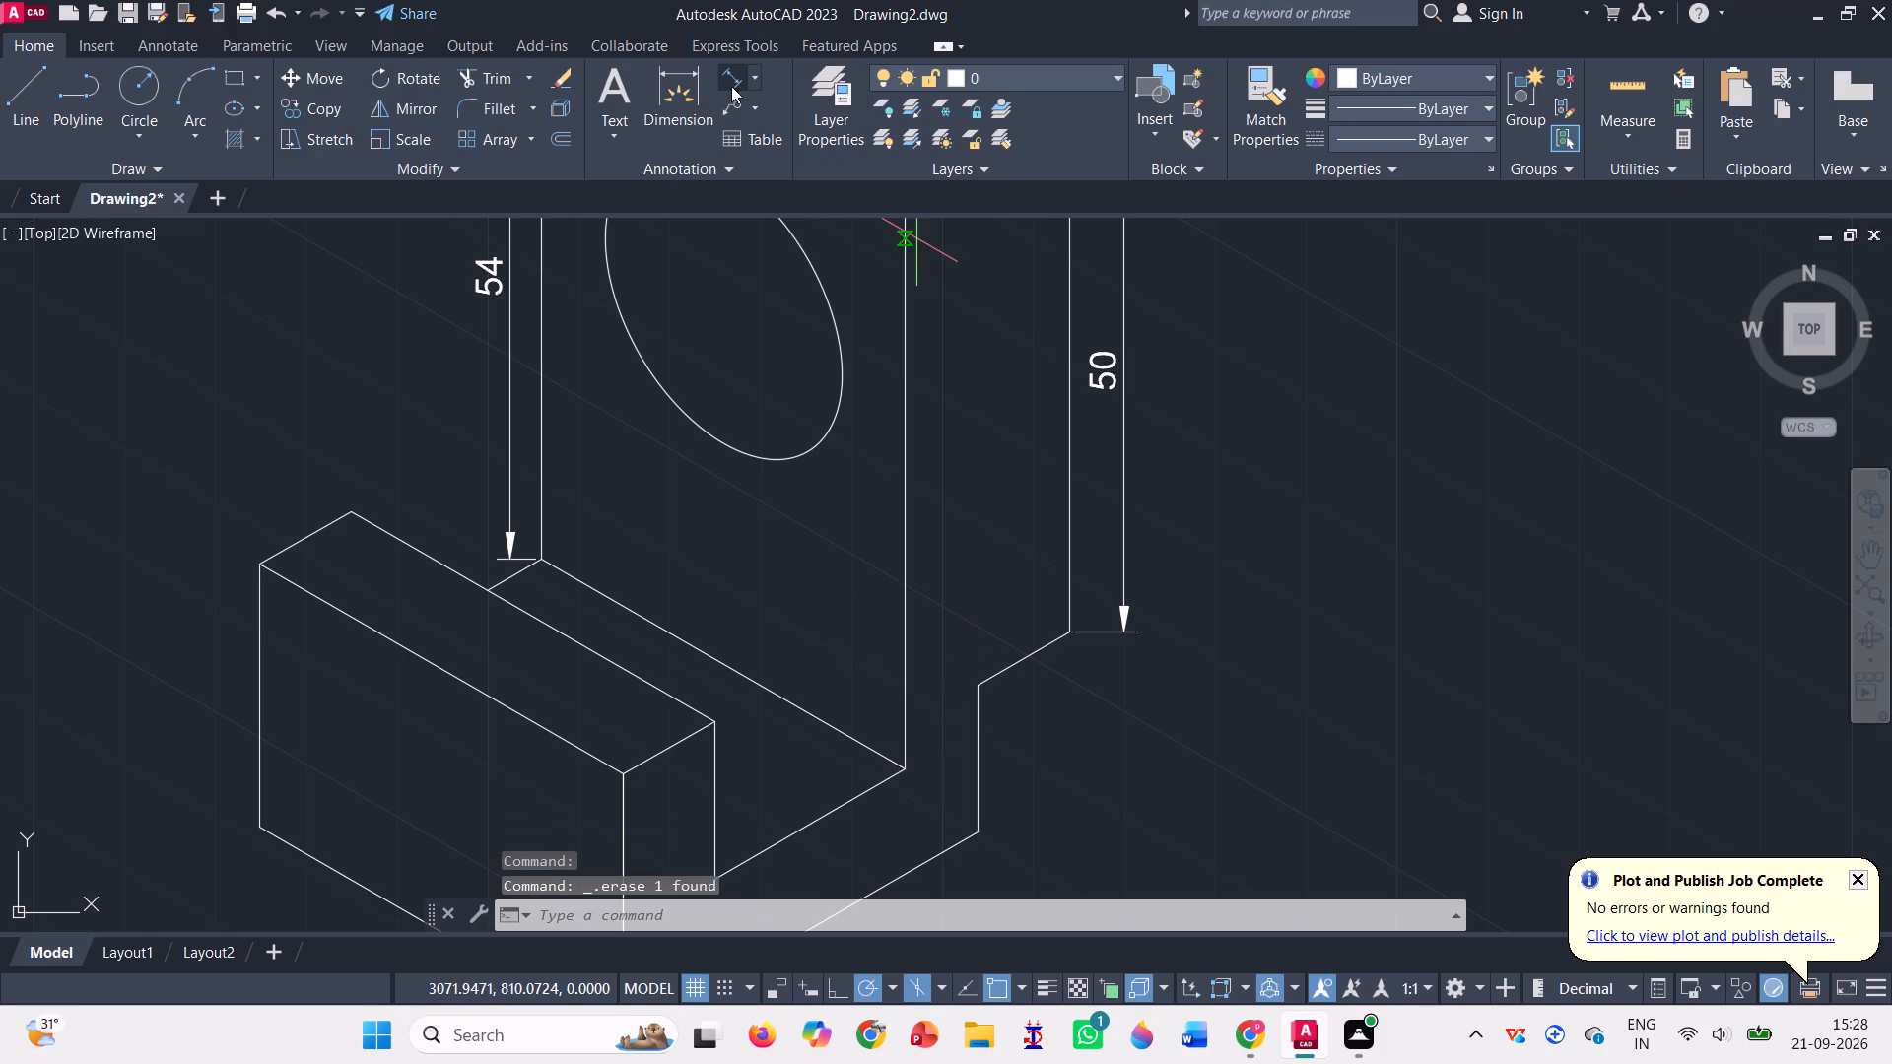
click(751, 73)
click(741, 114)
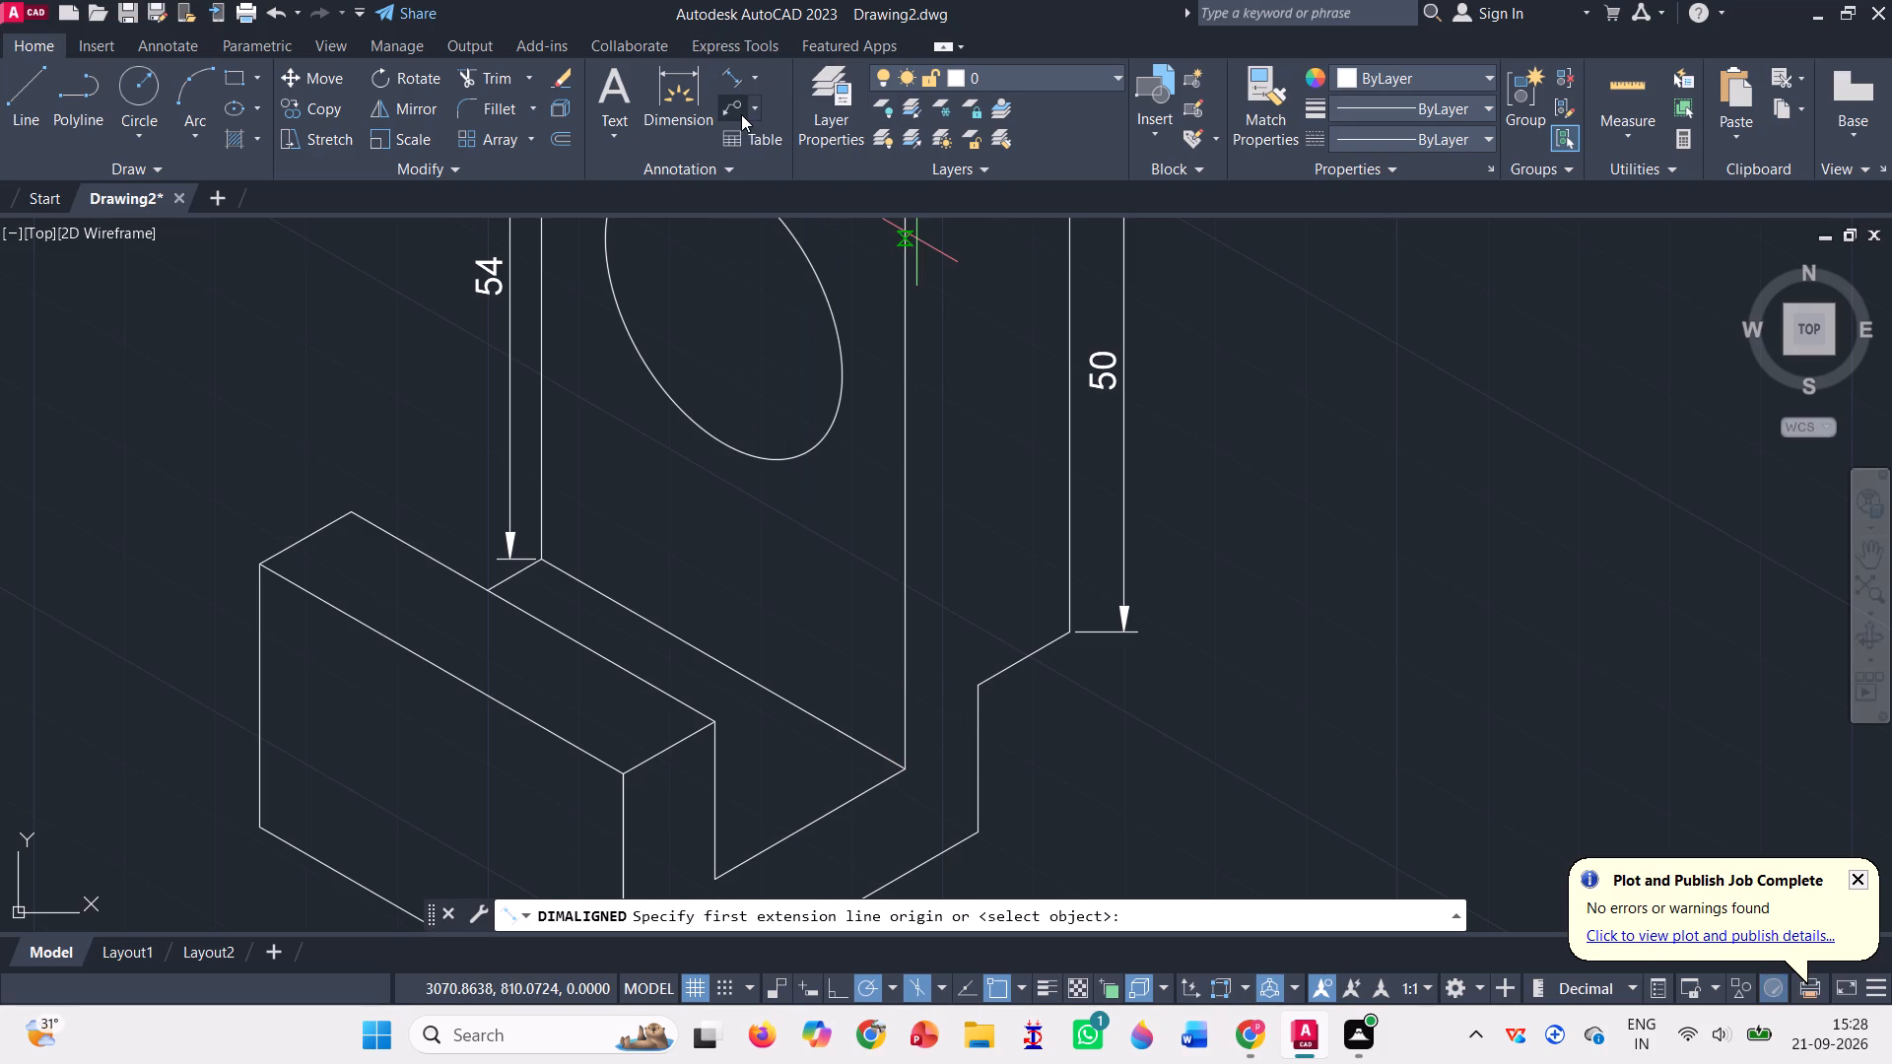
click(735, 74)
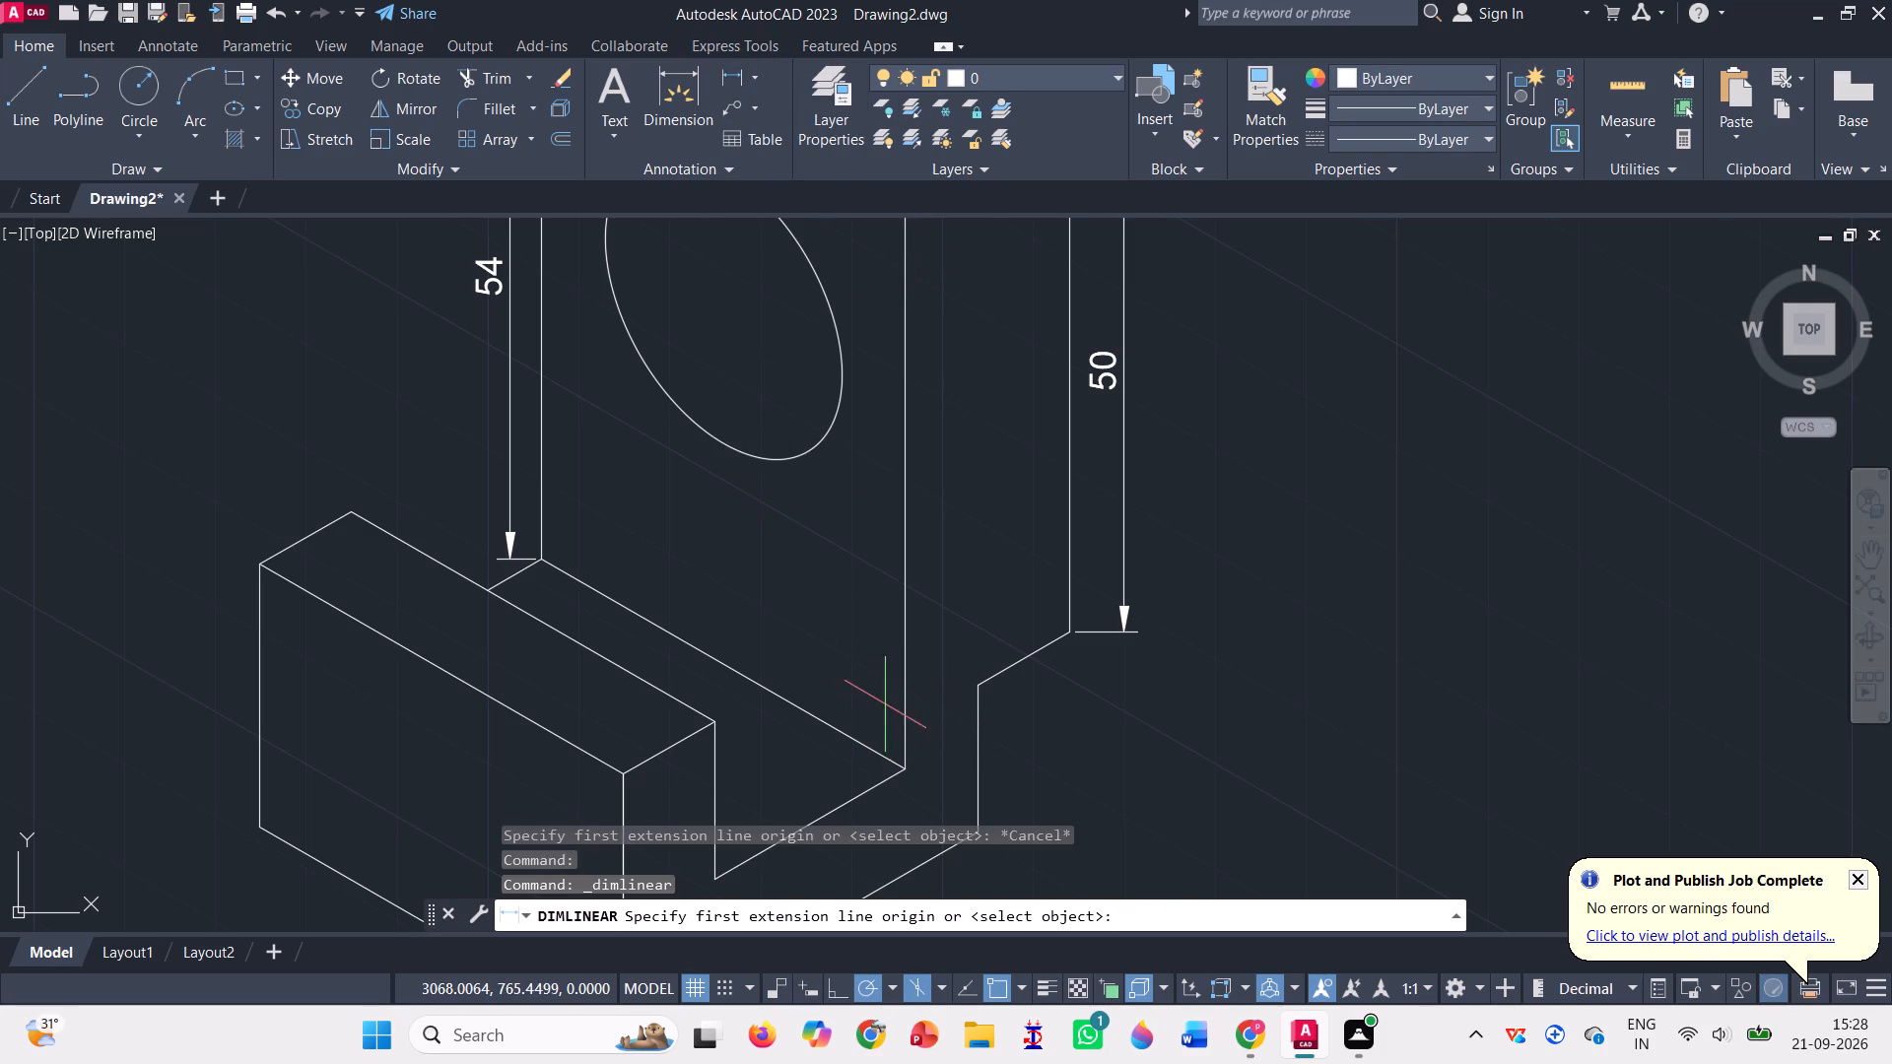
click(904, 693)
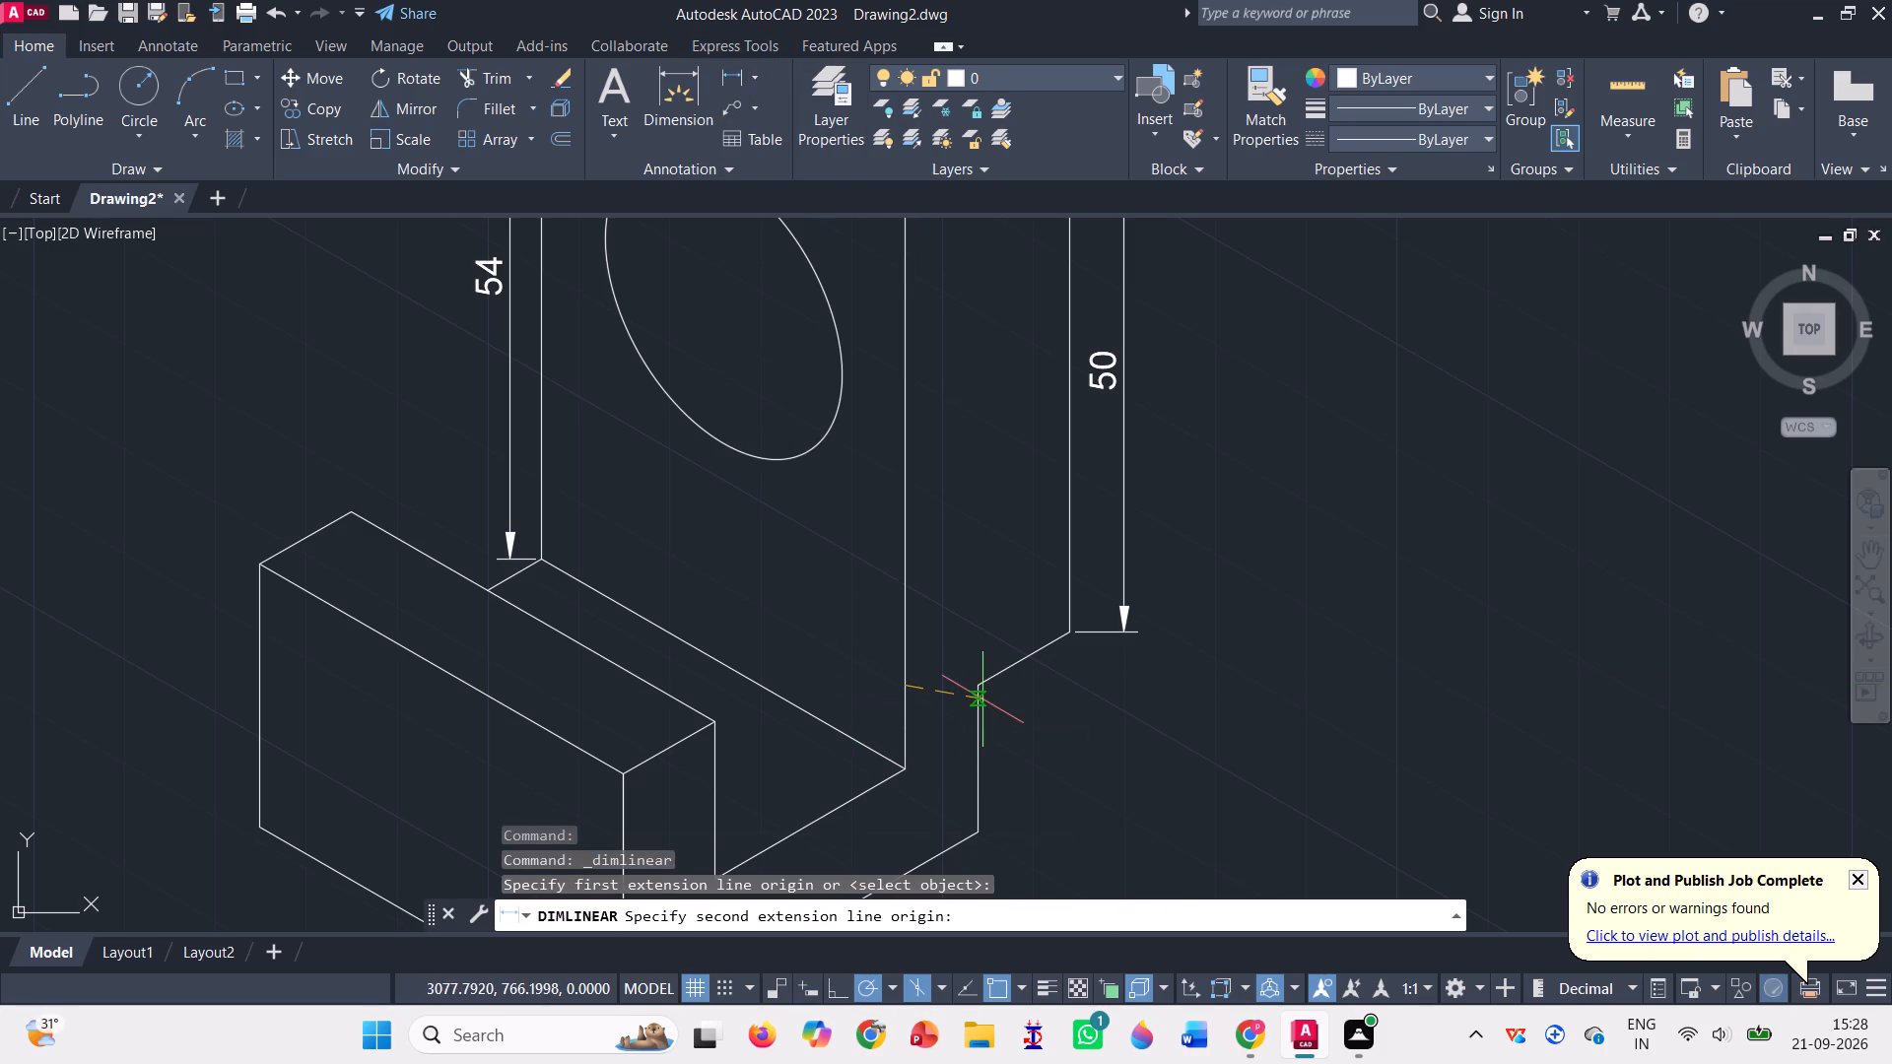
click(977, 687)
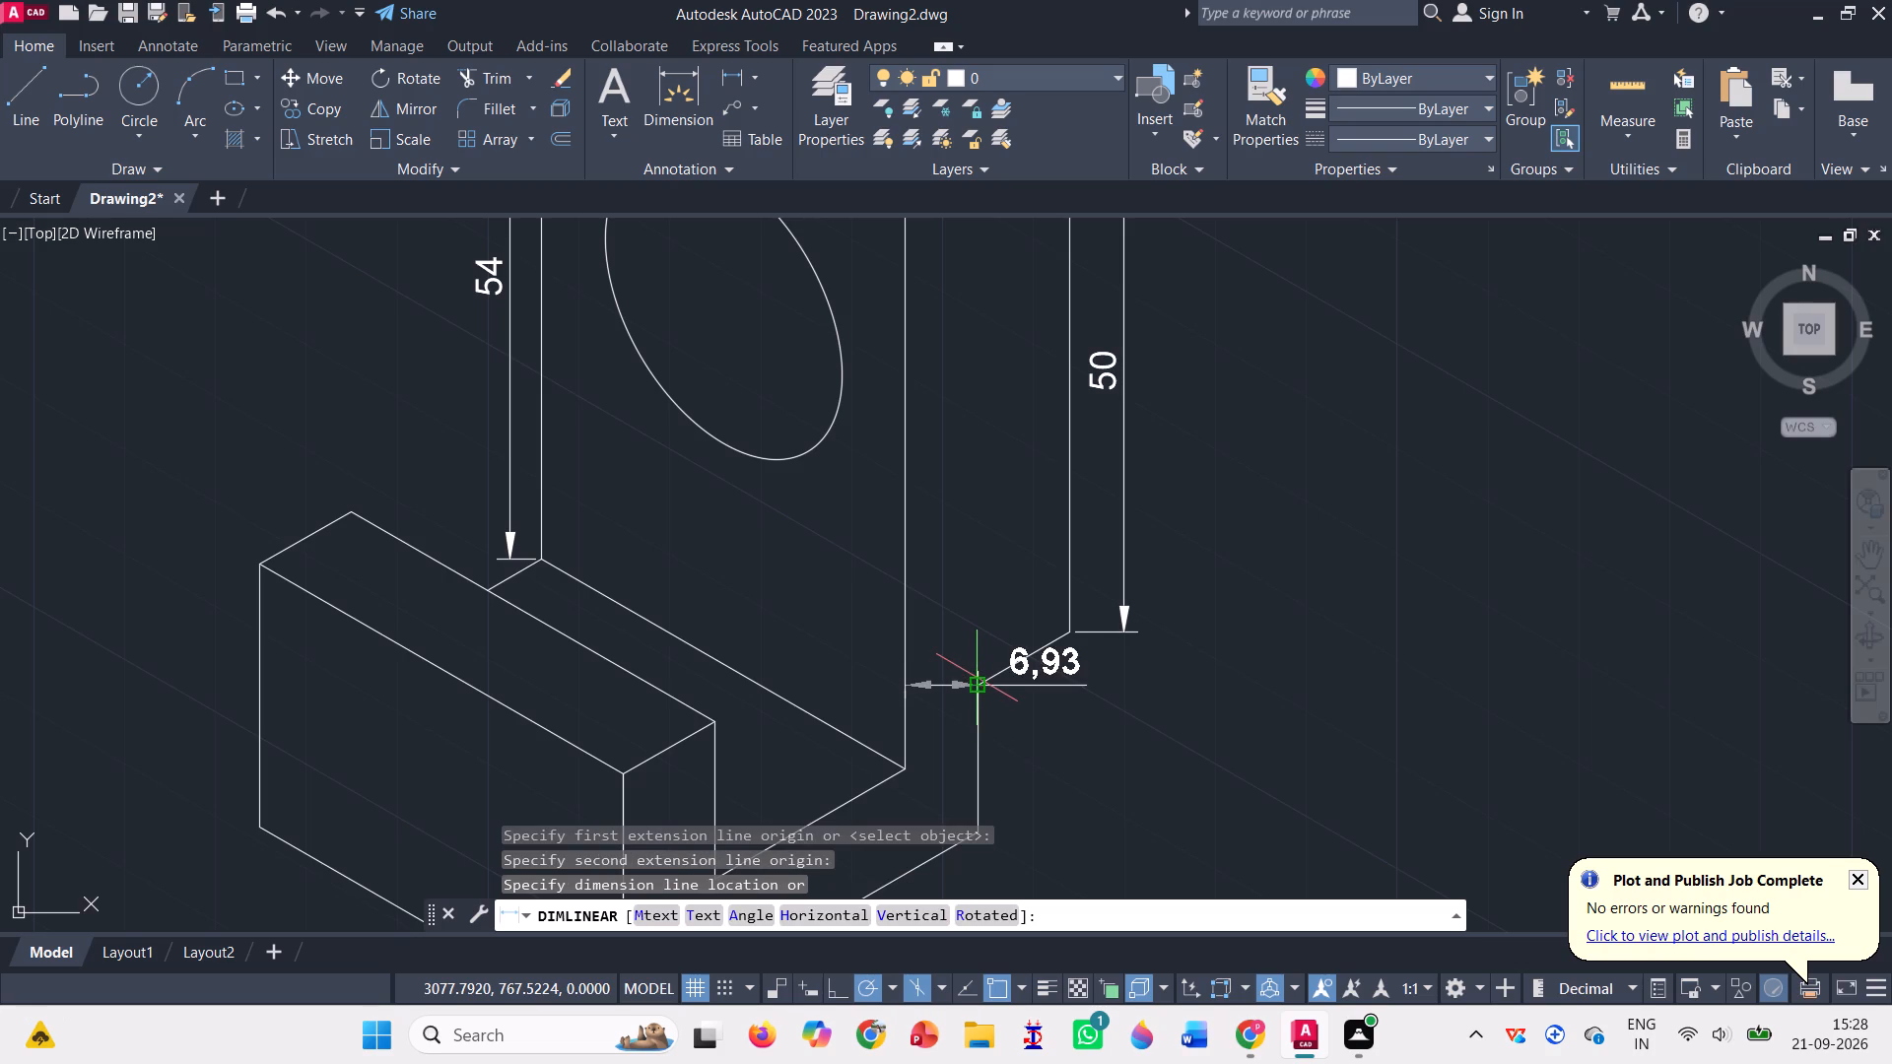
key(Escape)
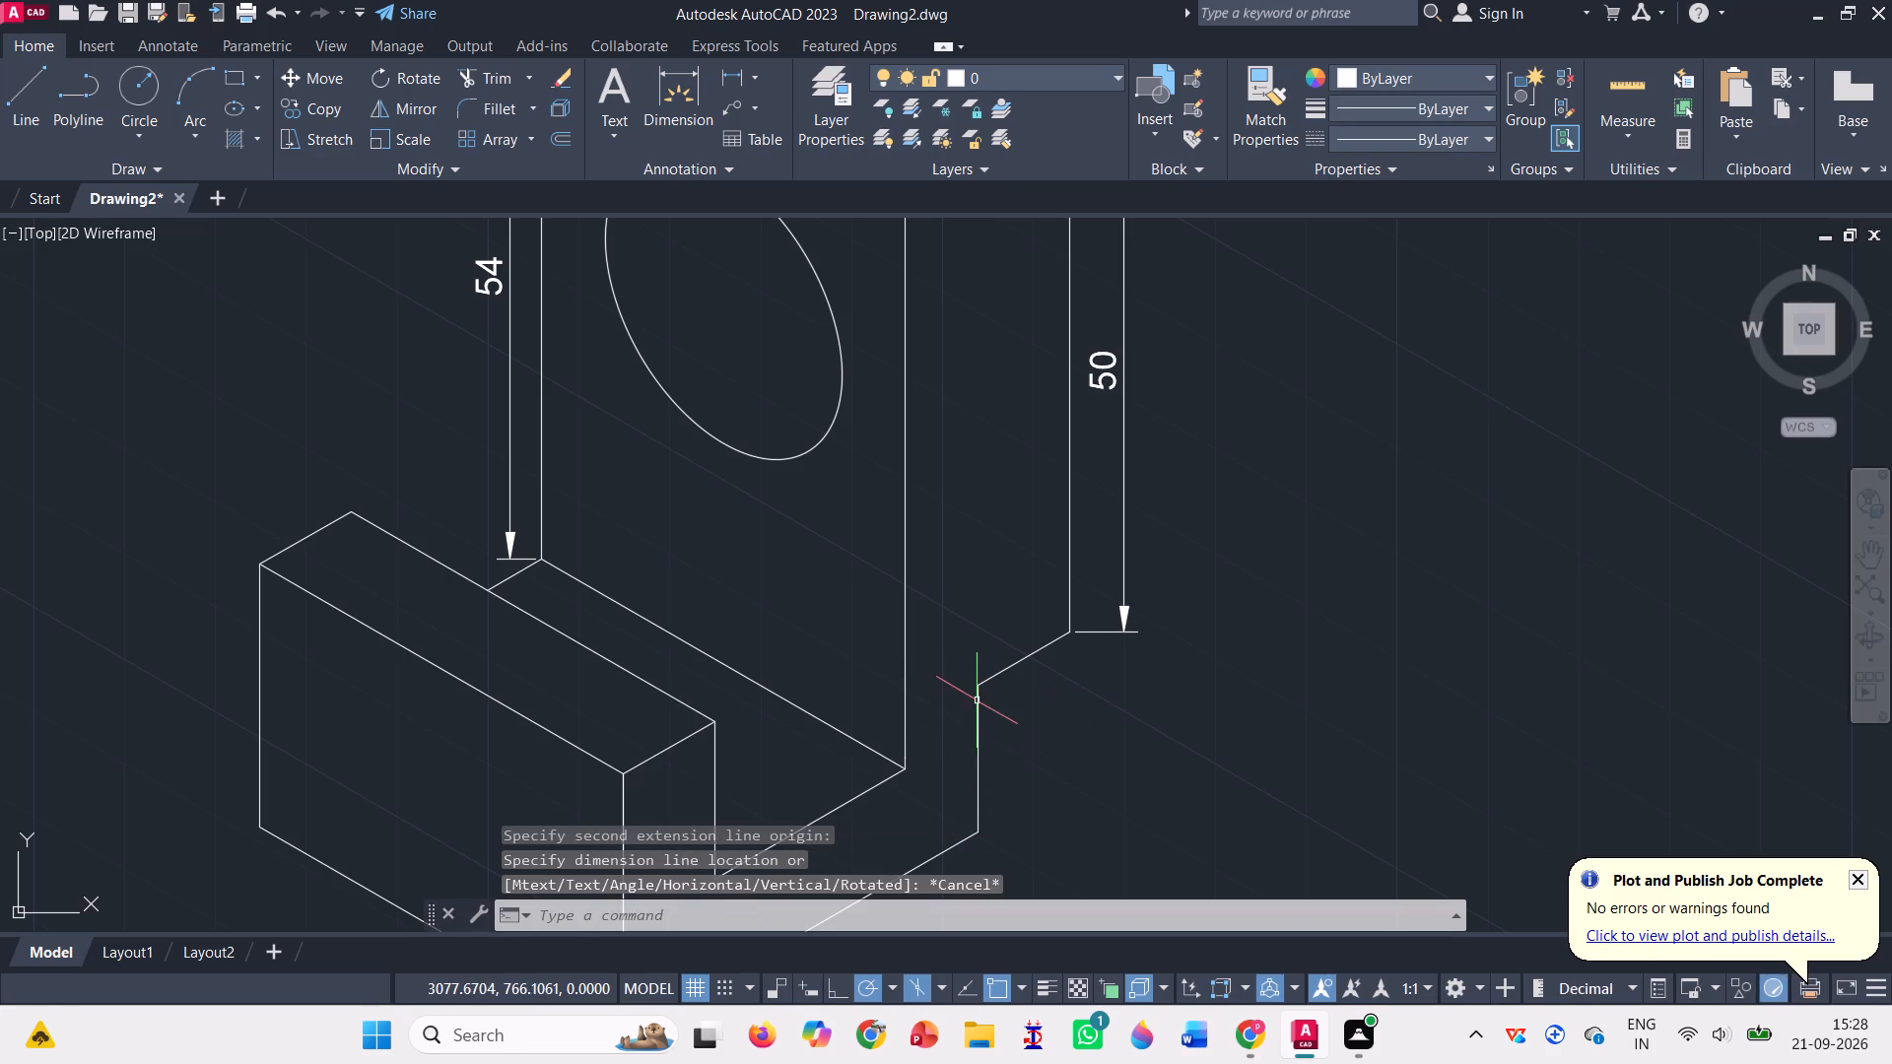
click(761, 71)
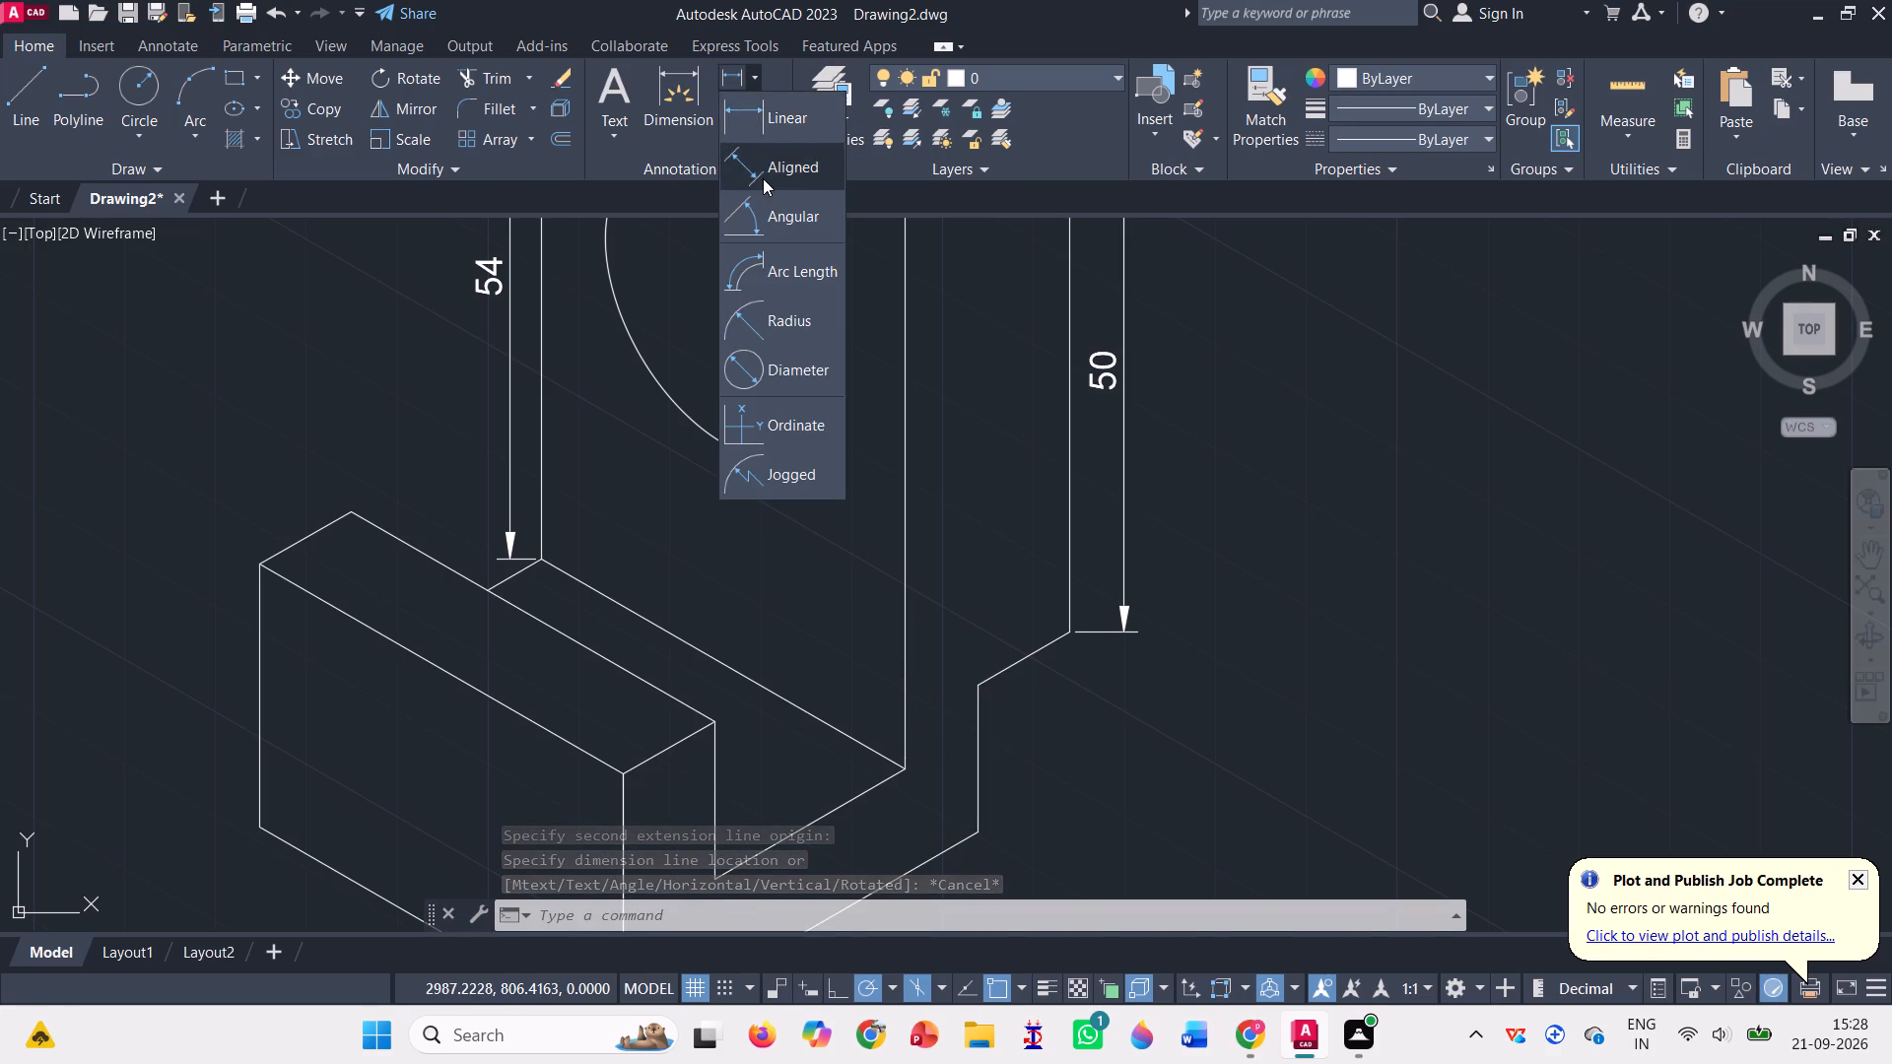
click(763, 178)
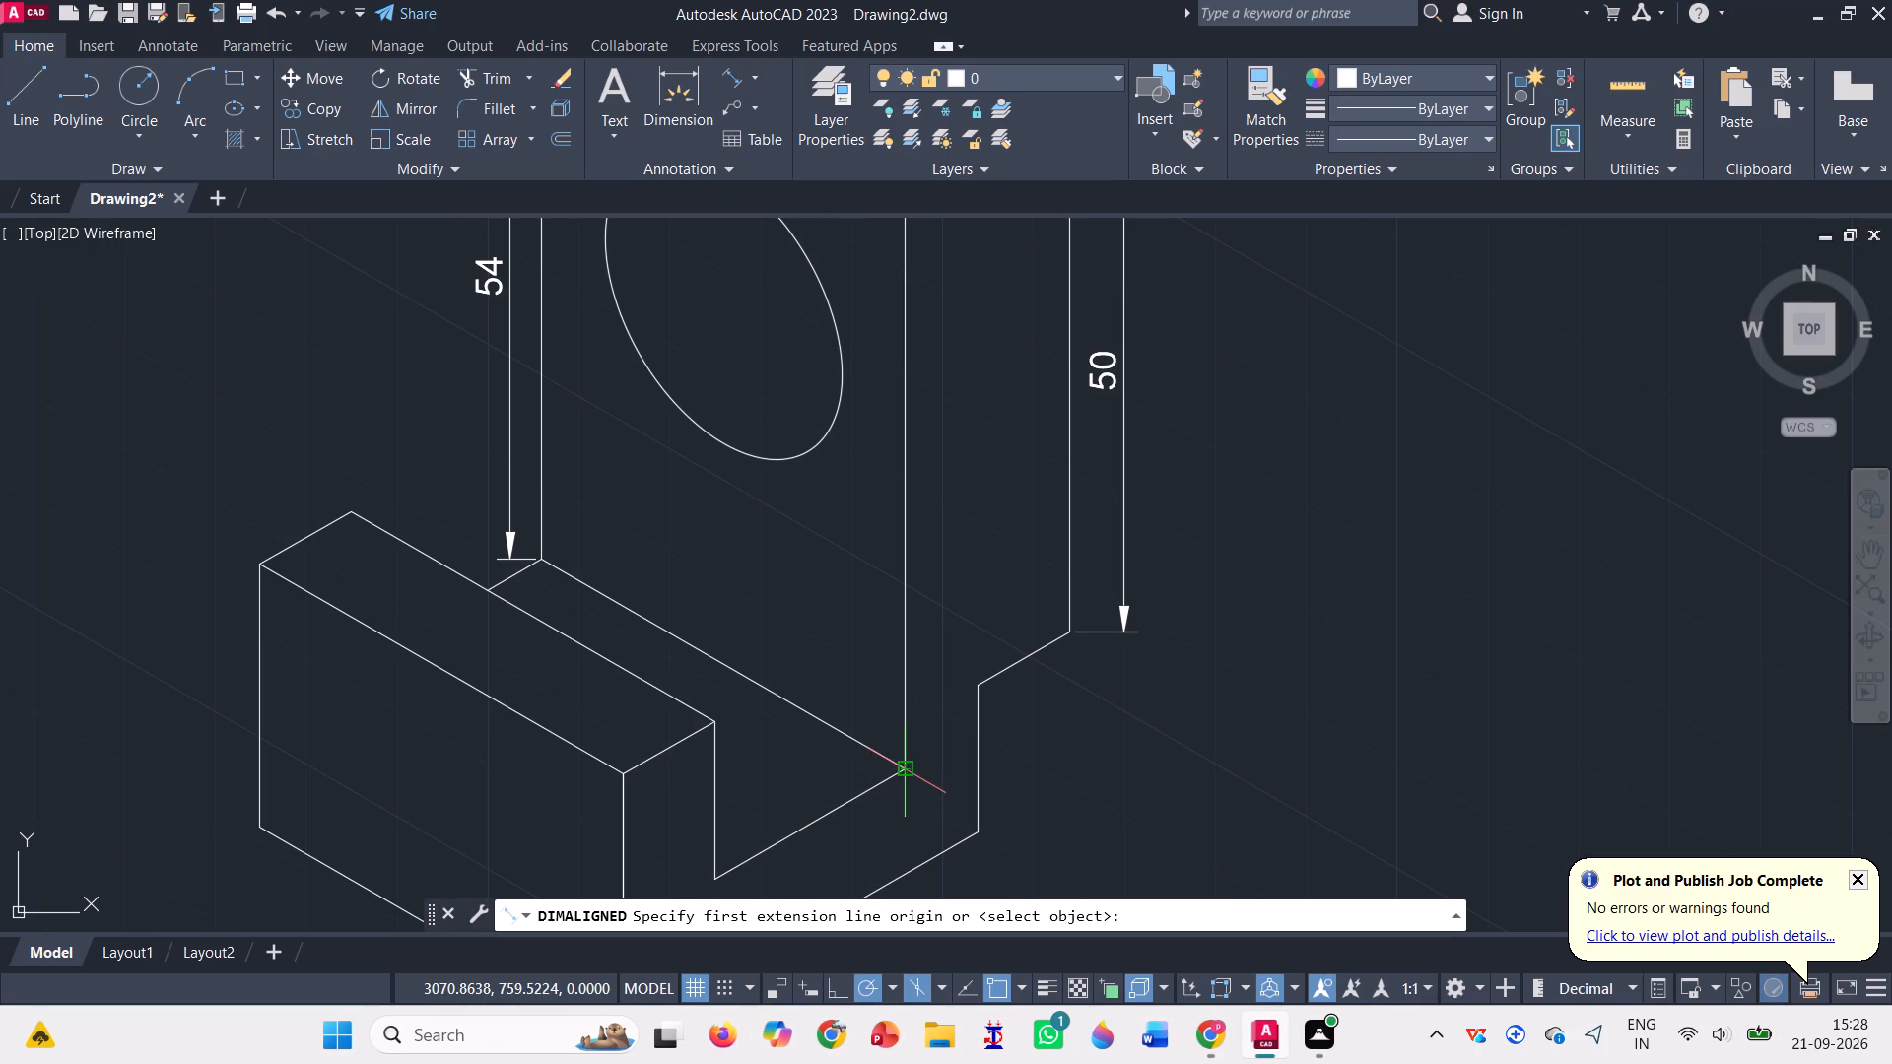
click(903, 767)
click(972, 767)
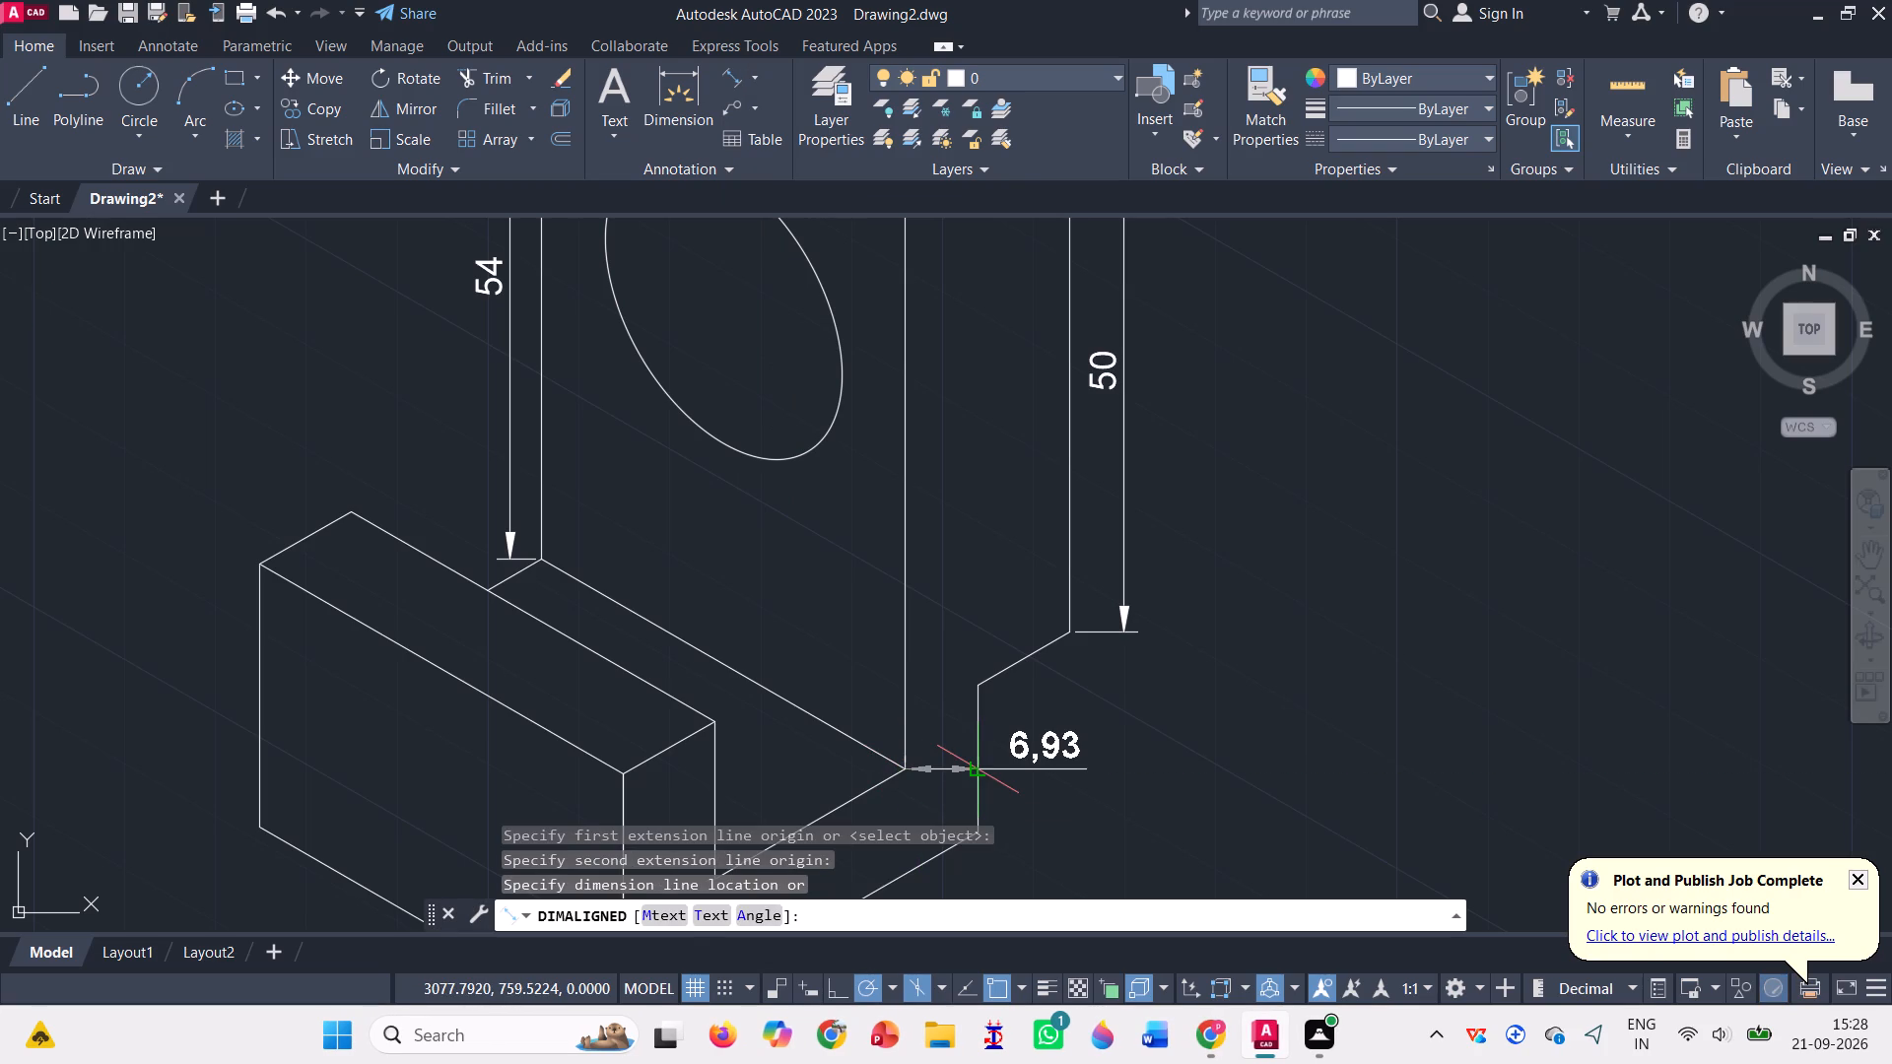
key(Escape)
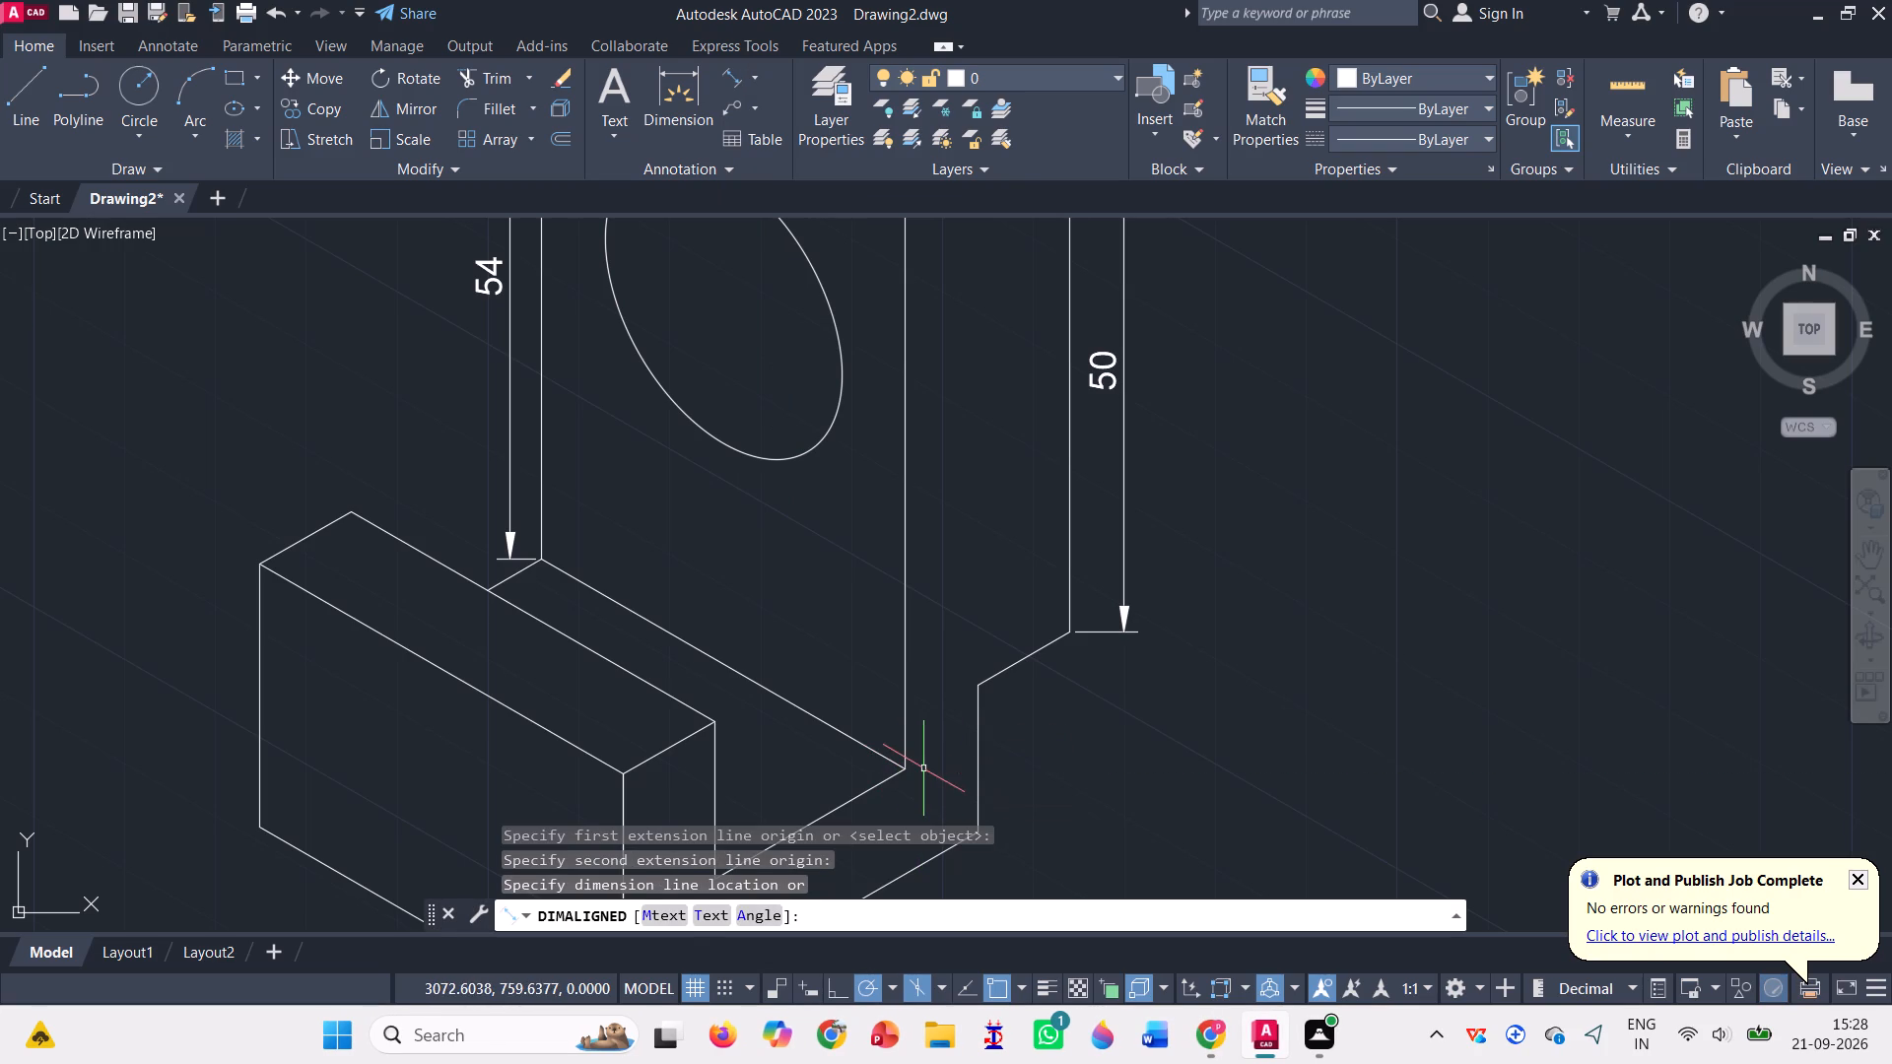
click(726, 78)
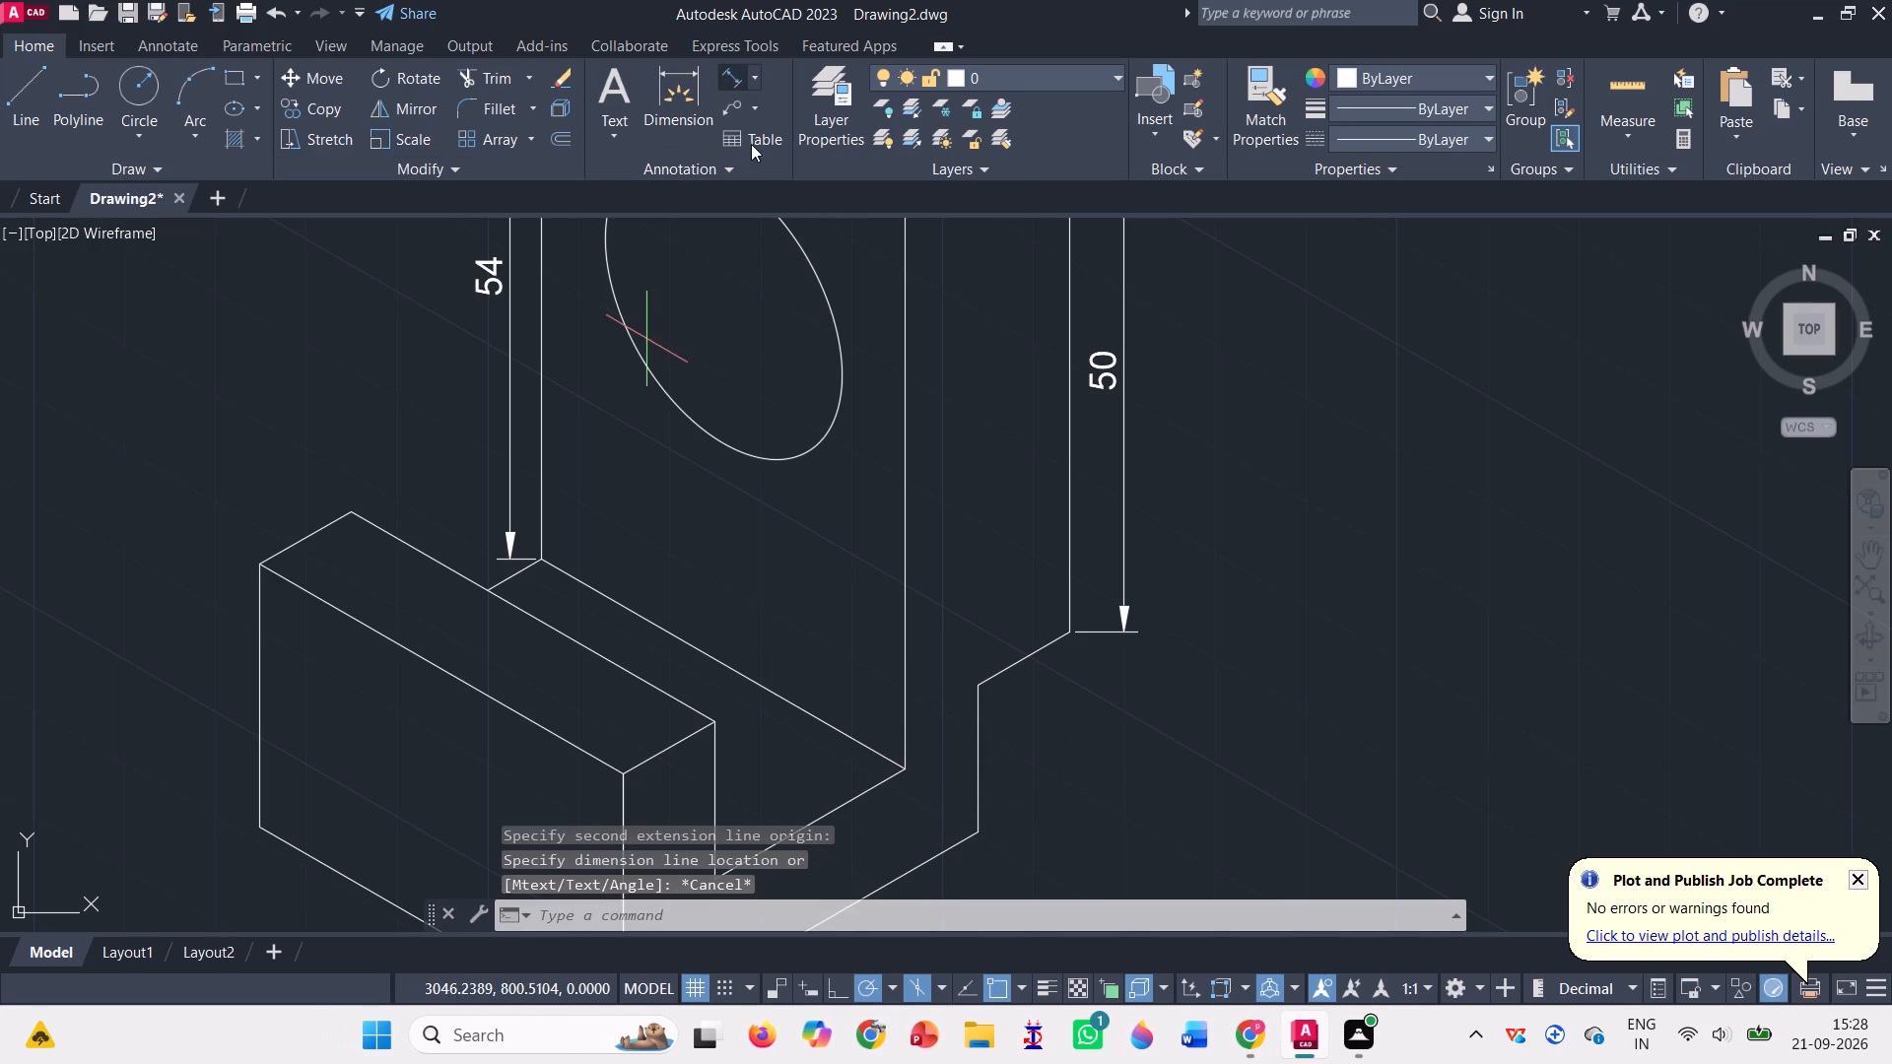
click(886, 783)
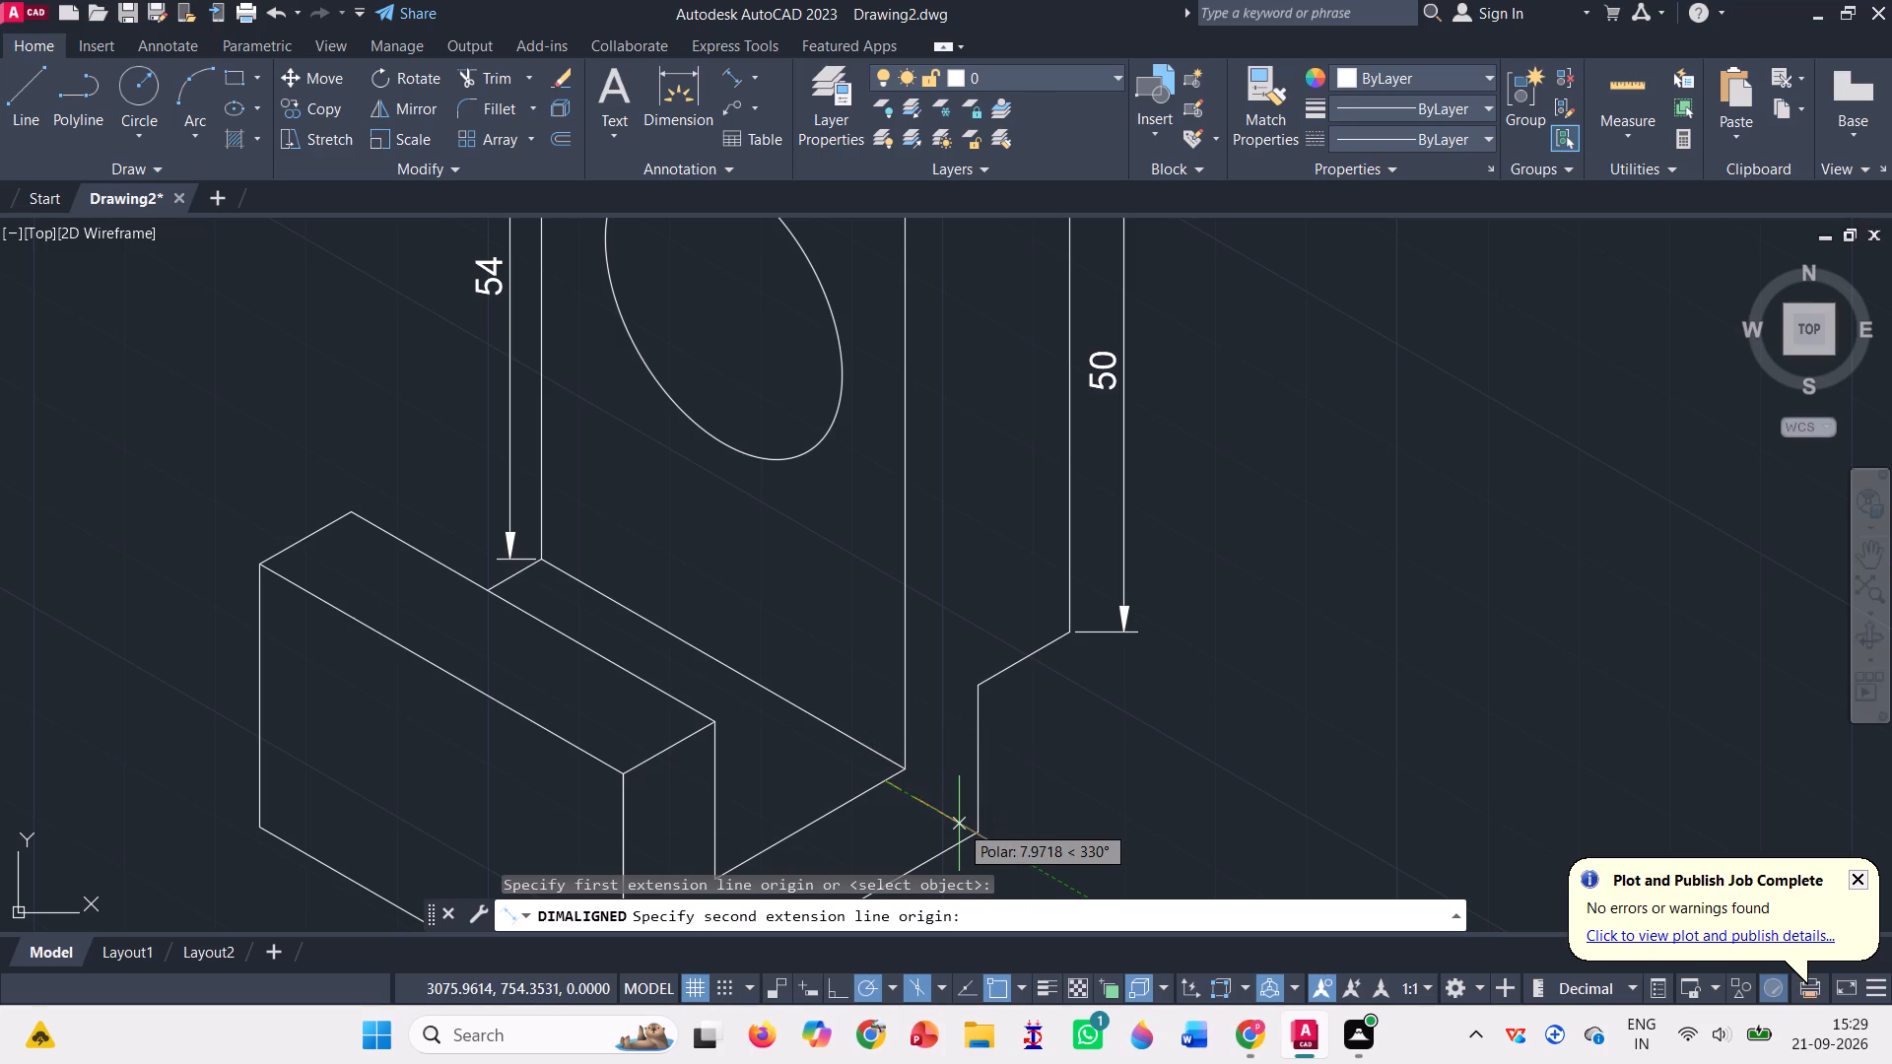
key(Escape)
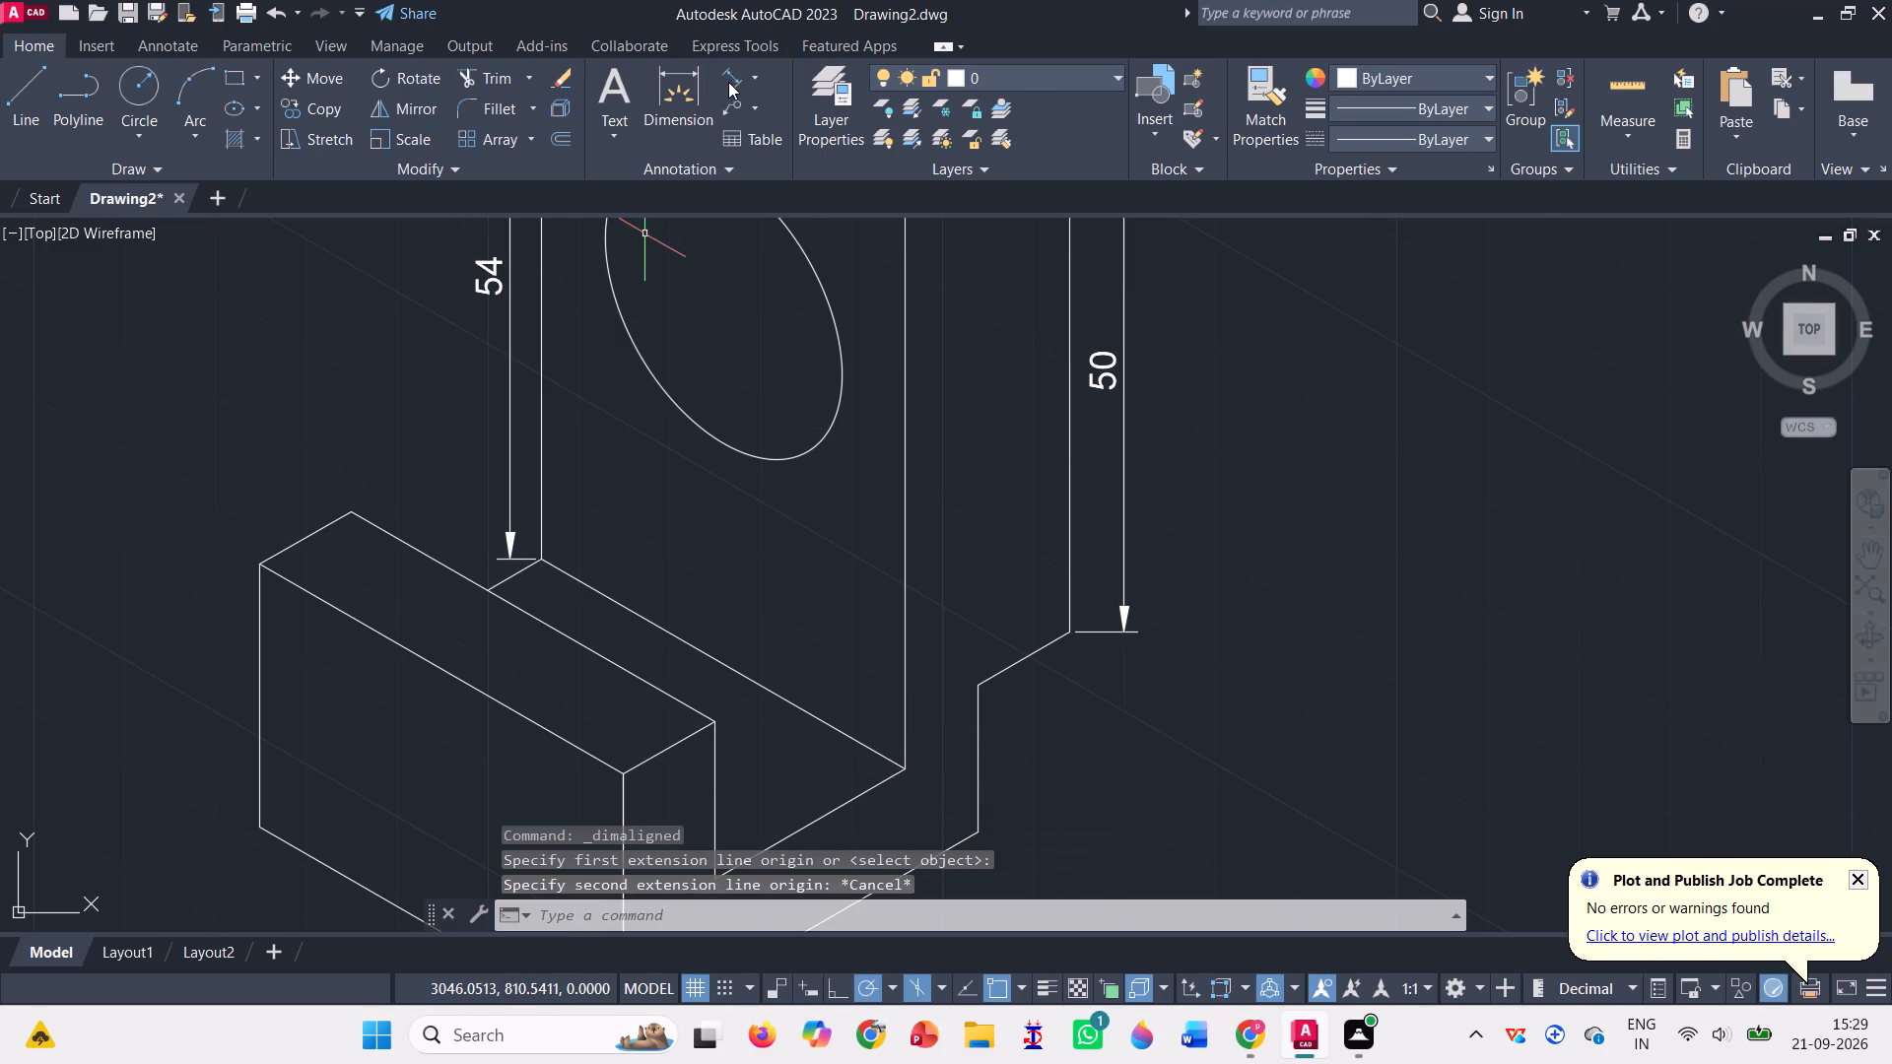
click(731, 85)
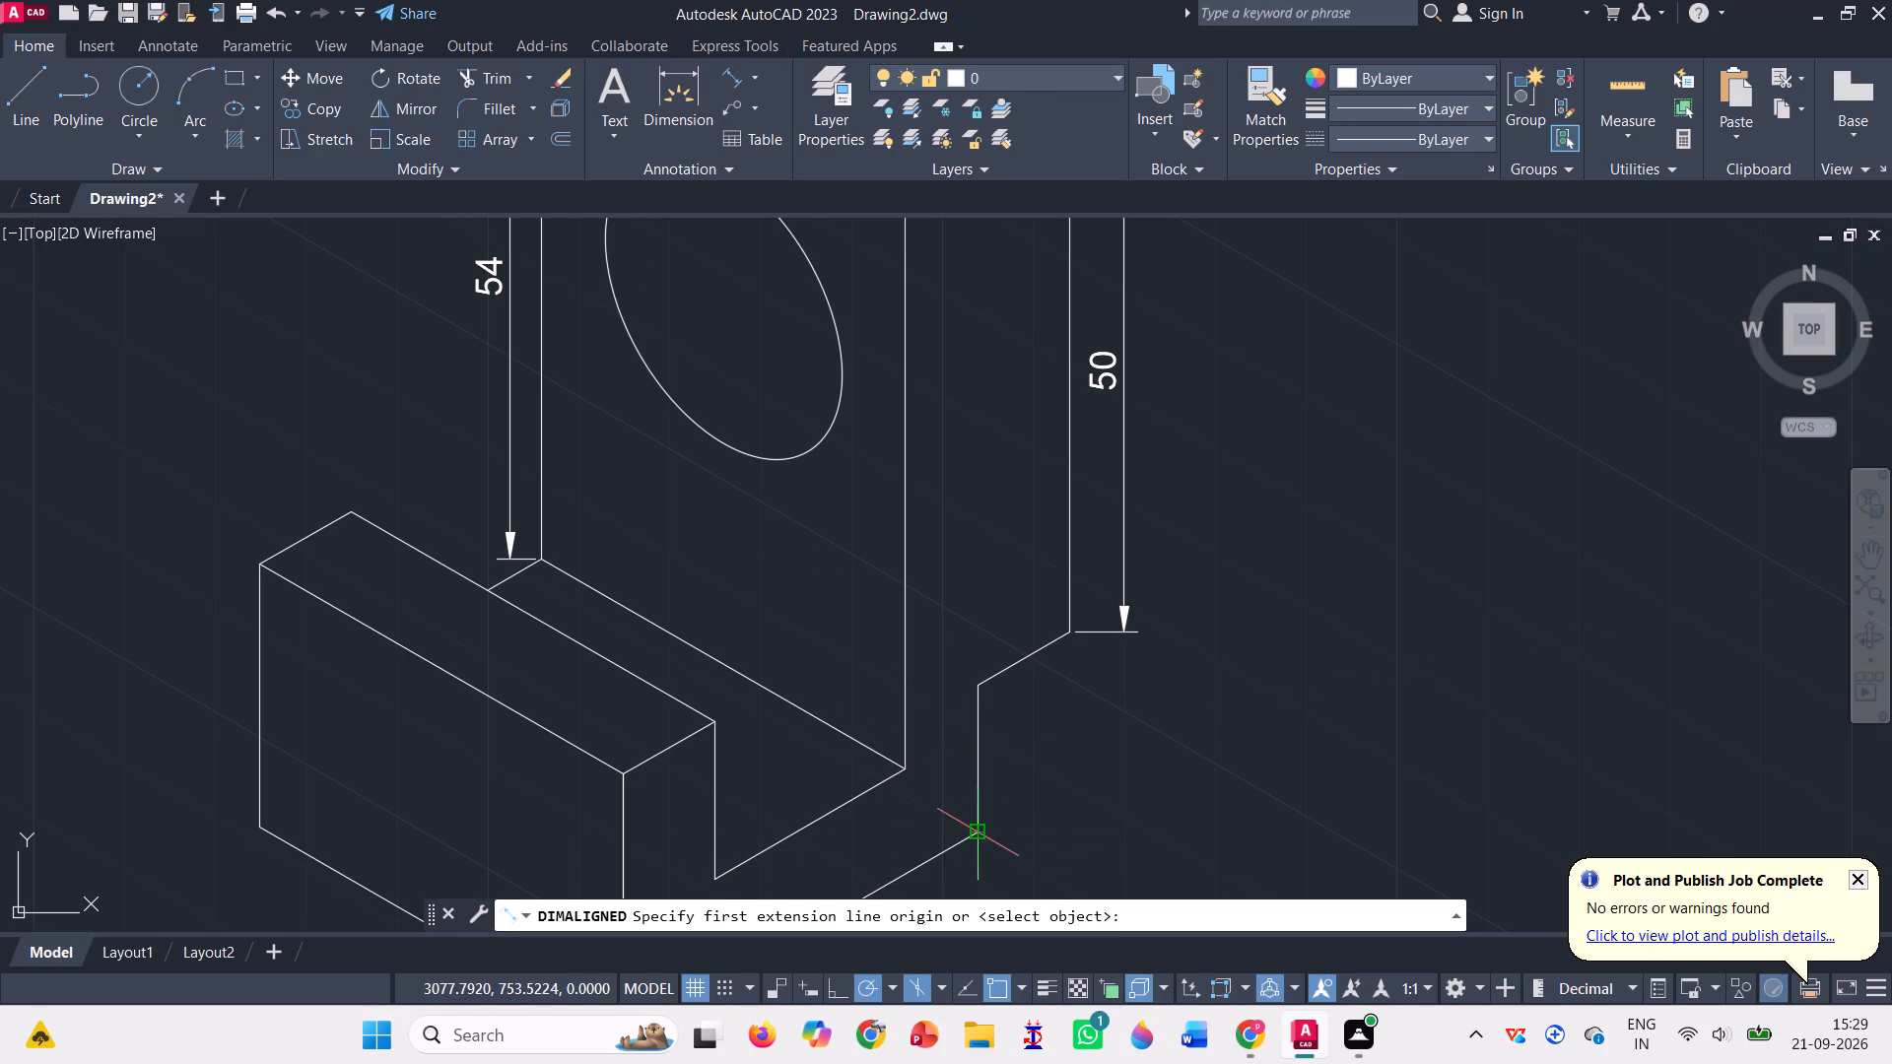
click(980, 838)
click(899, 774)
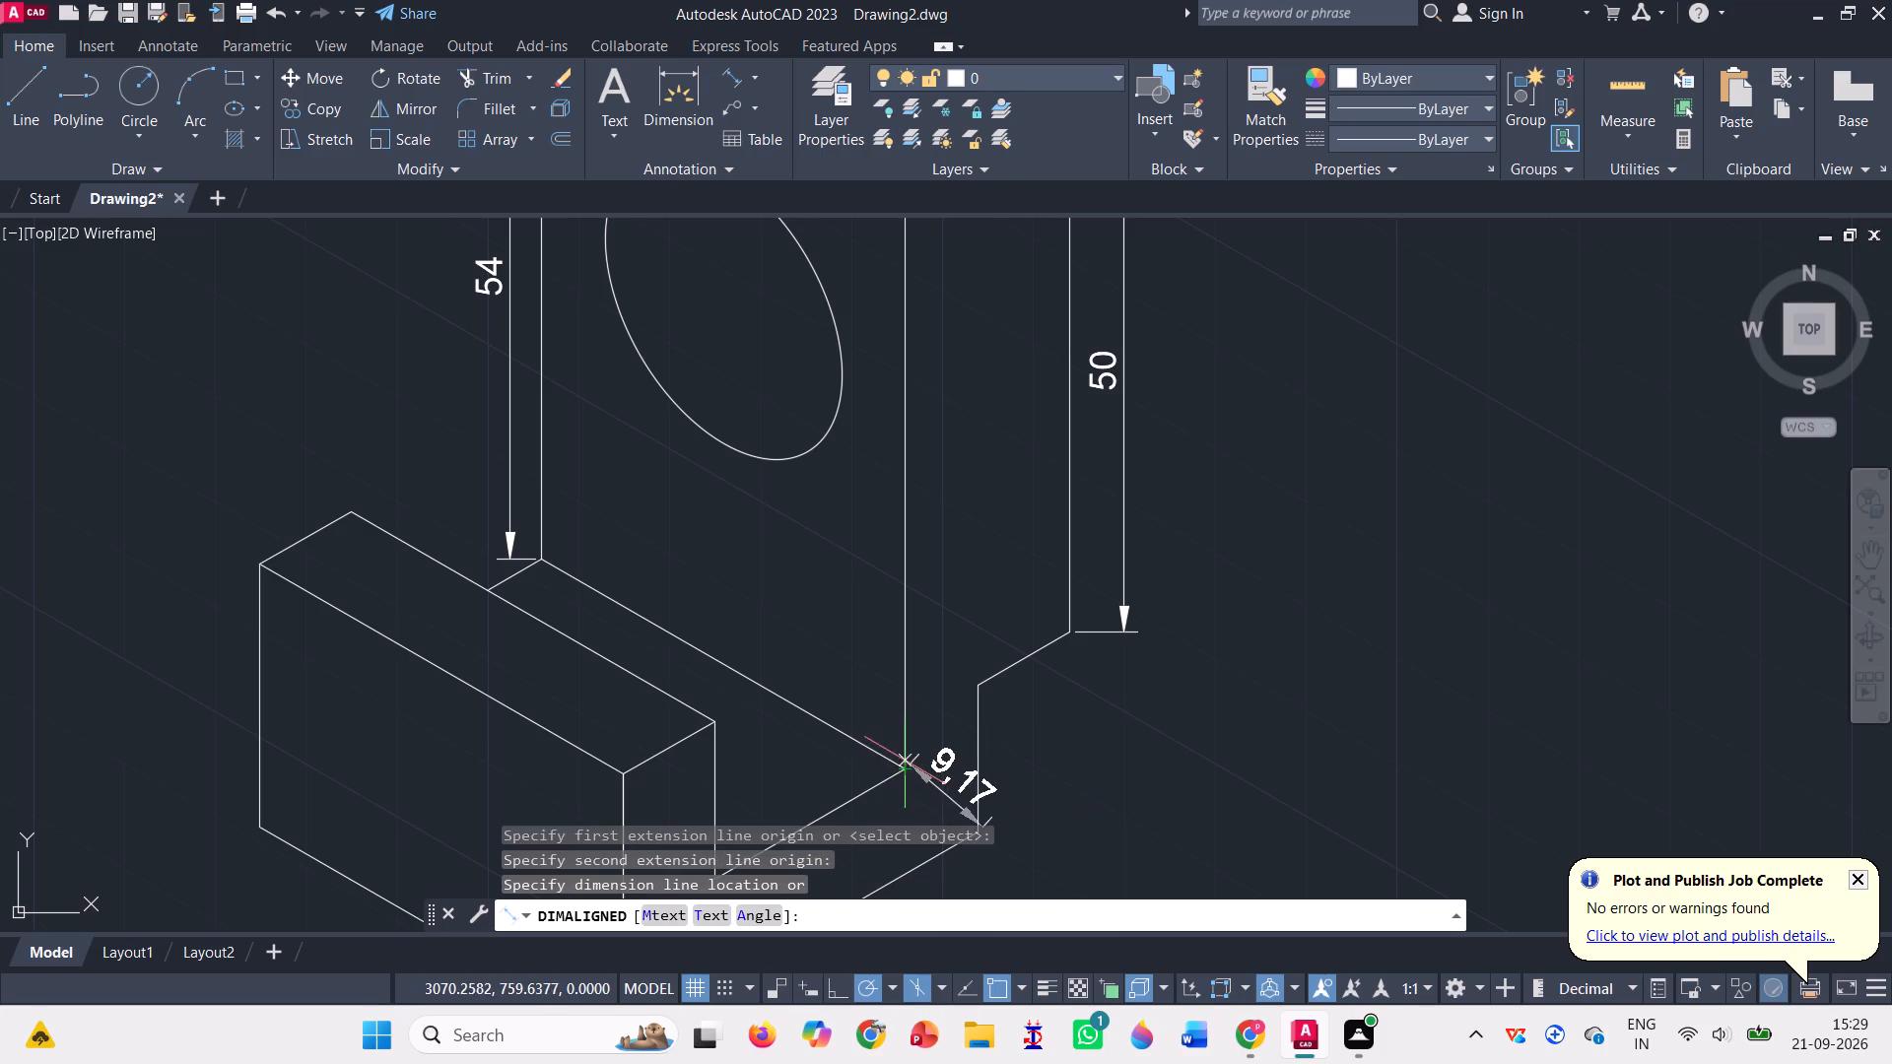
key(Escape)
Add an aligned dimension to the low front wall's left vertical edge, from top to bottom corner, offset outside the block.
scroll(1026, 569, down, 2)
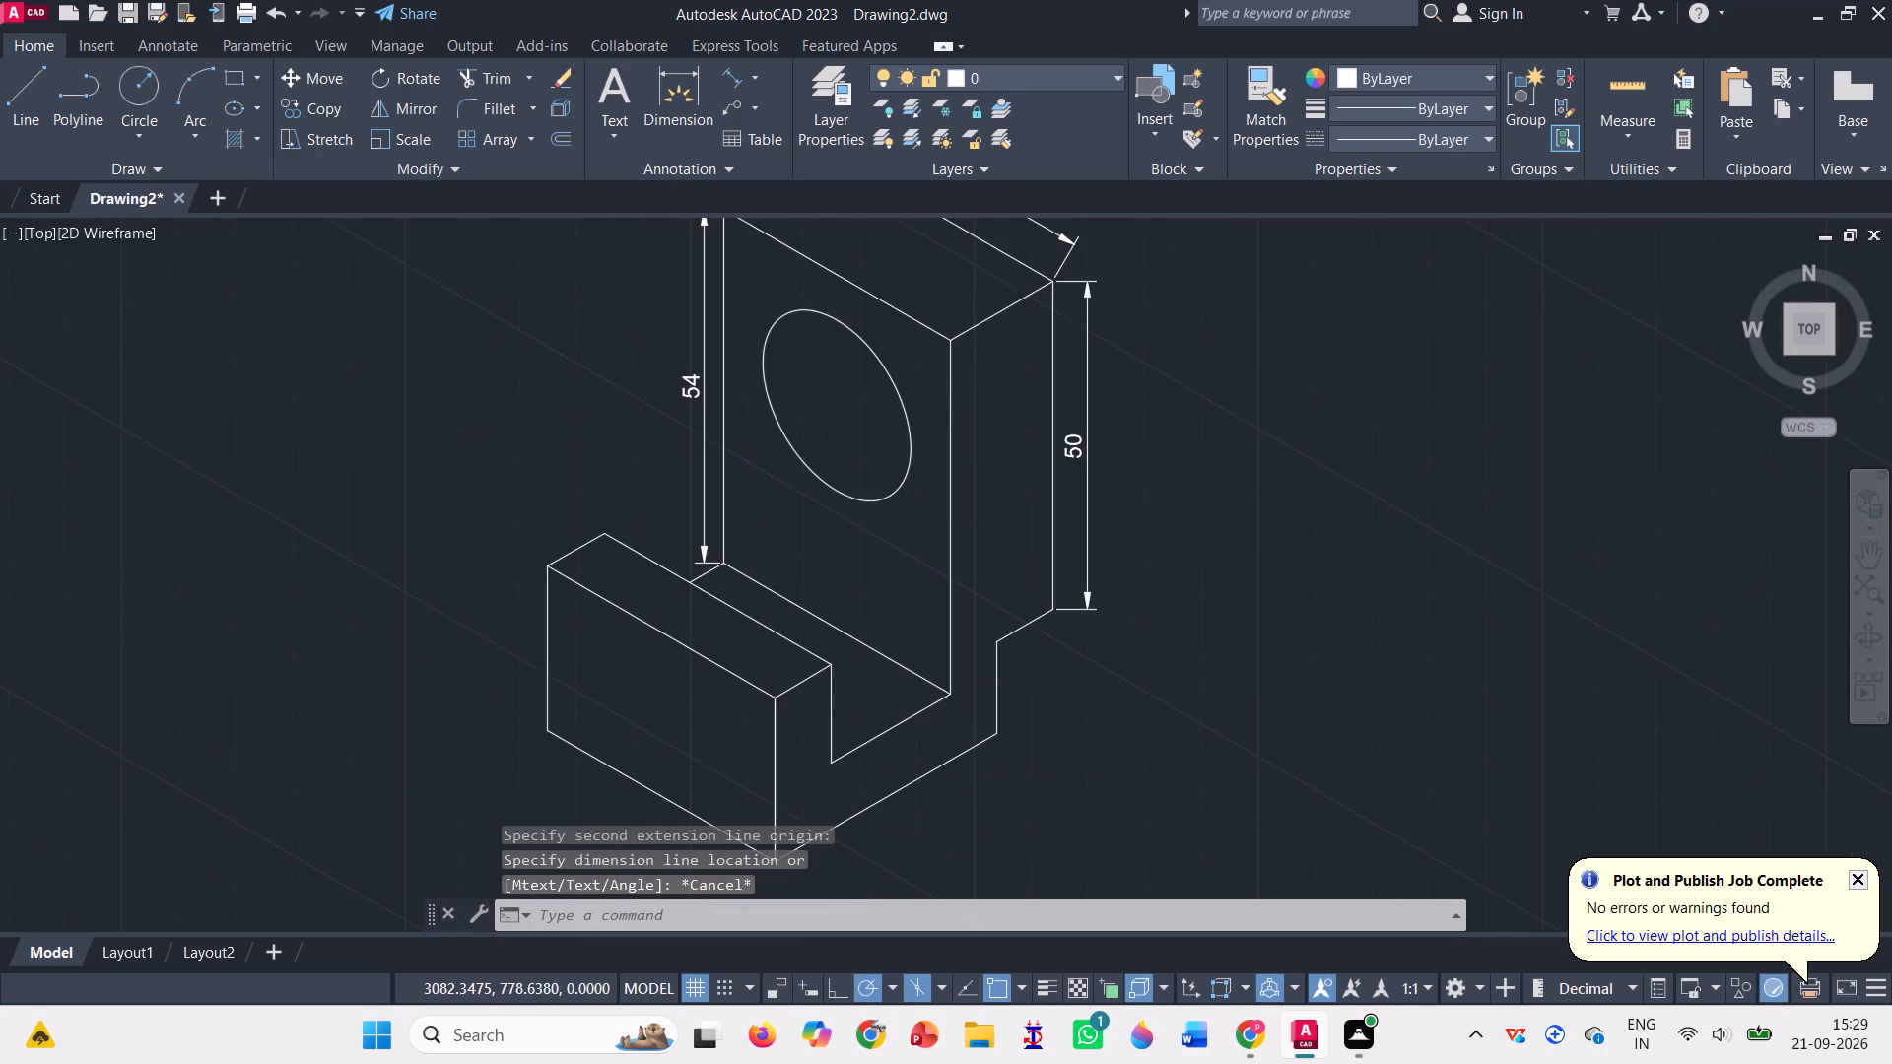
scroll(966, 633, up, 2)
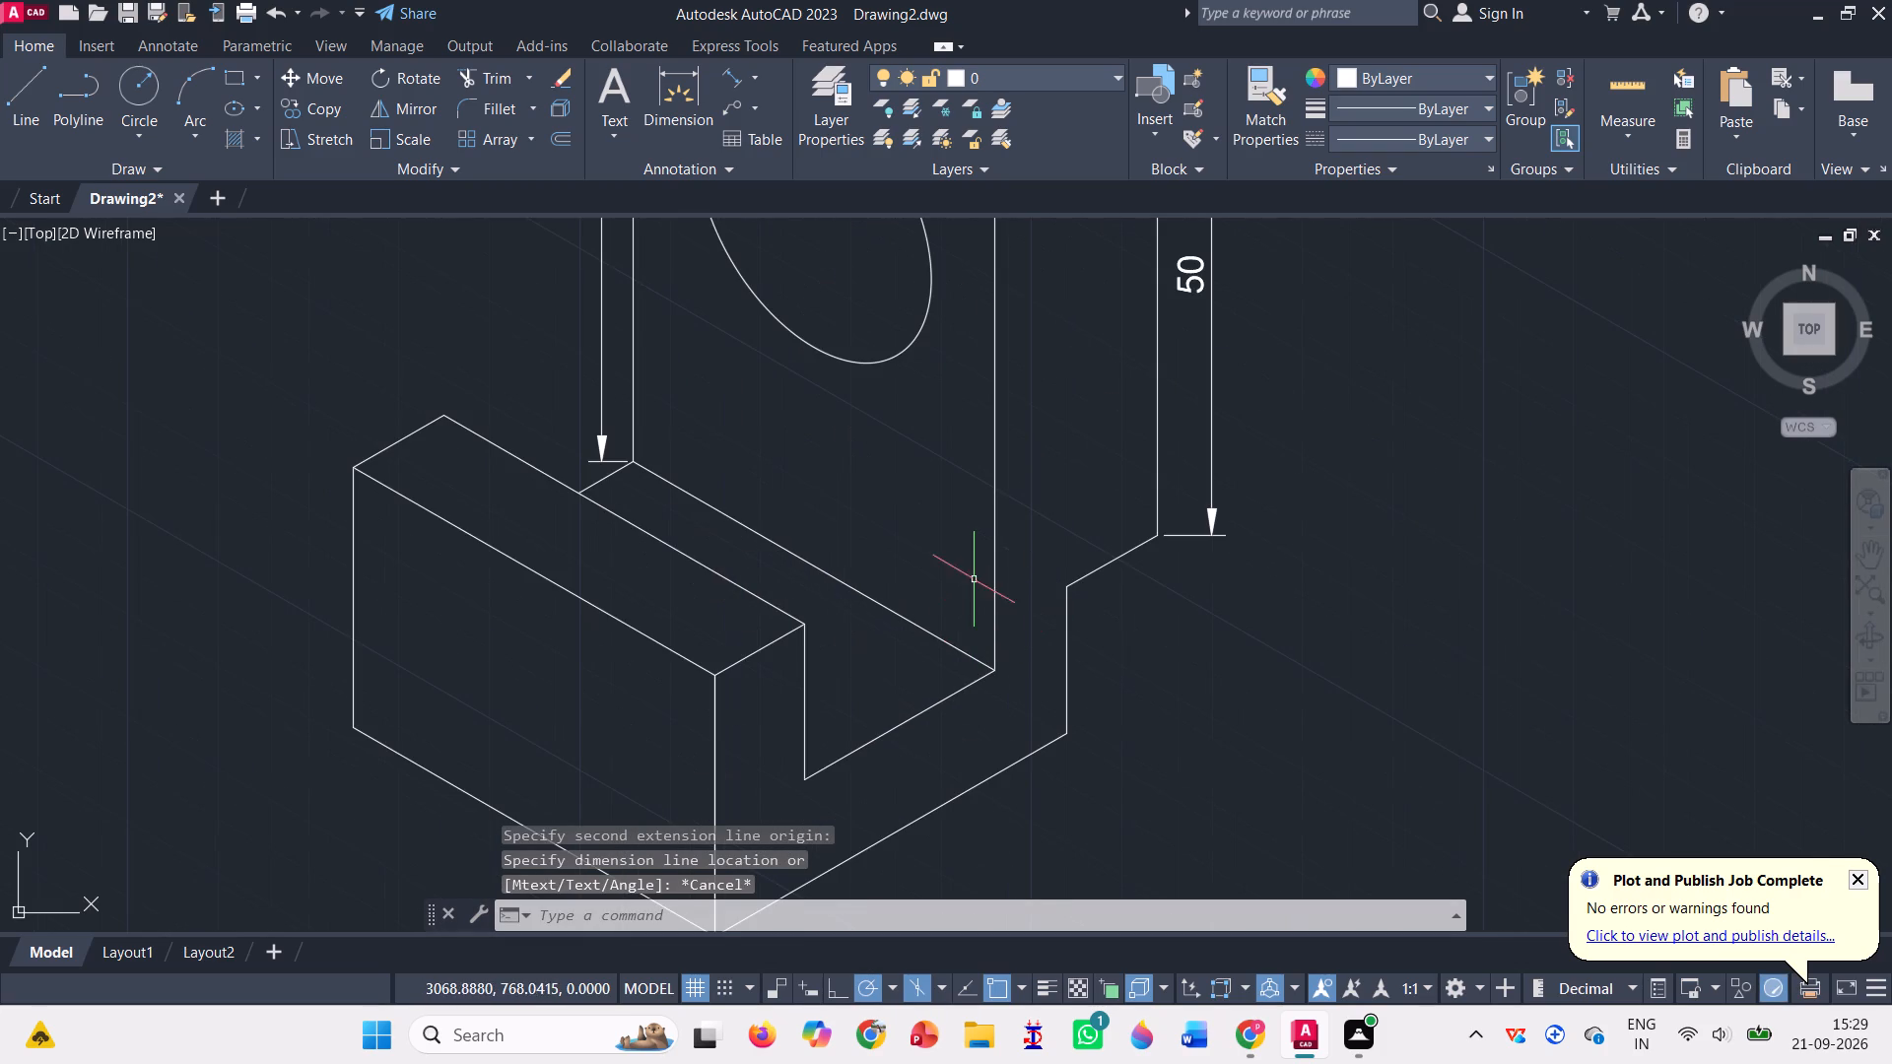
click(736, 82)
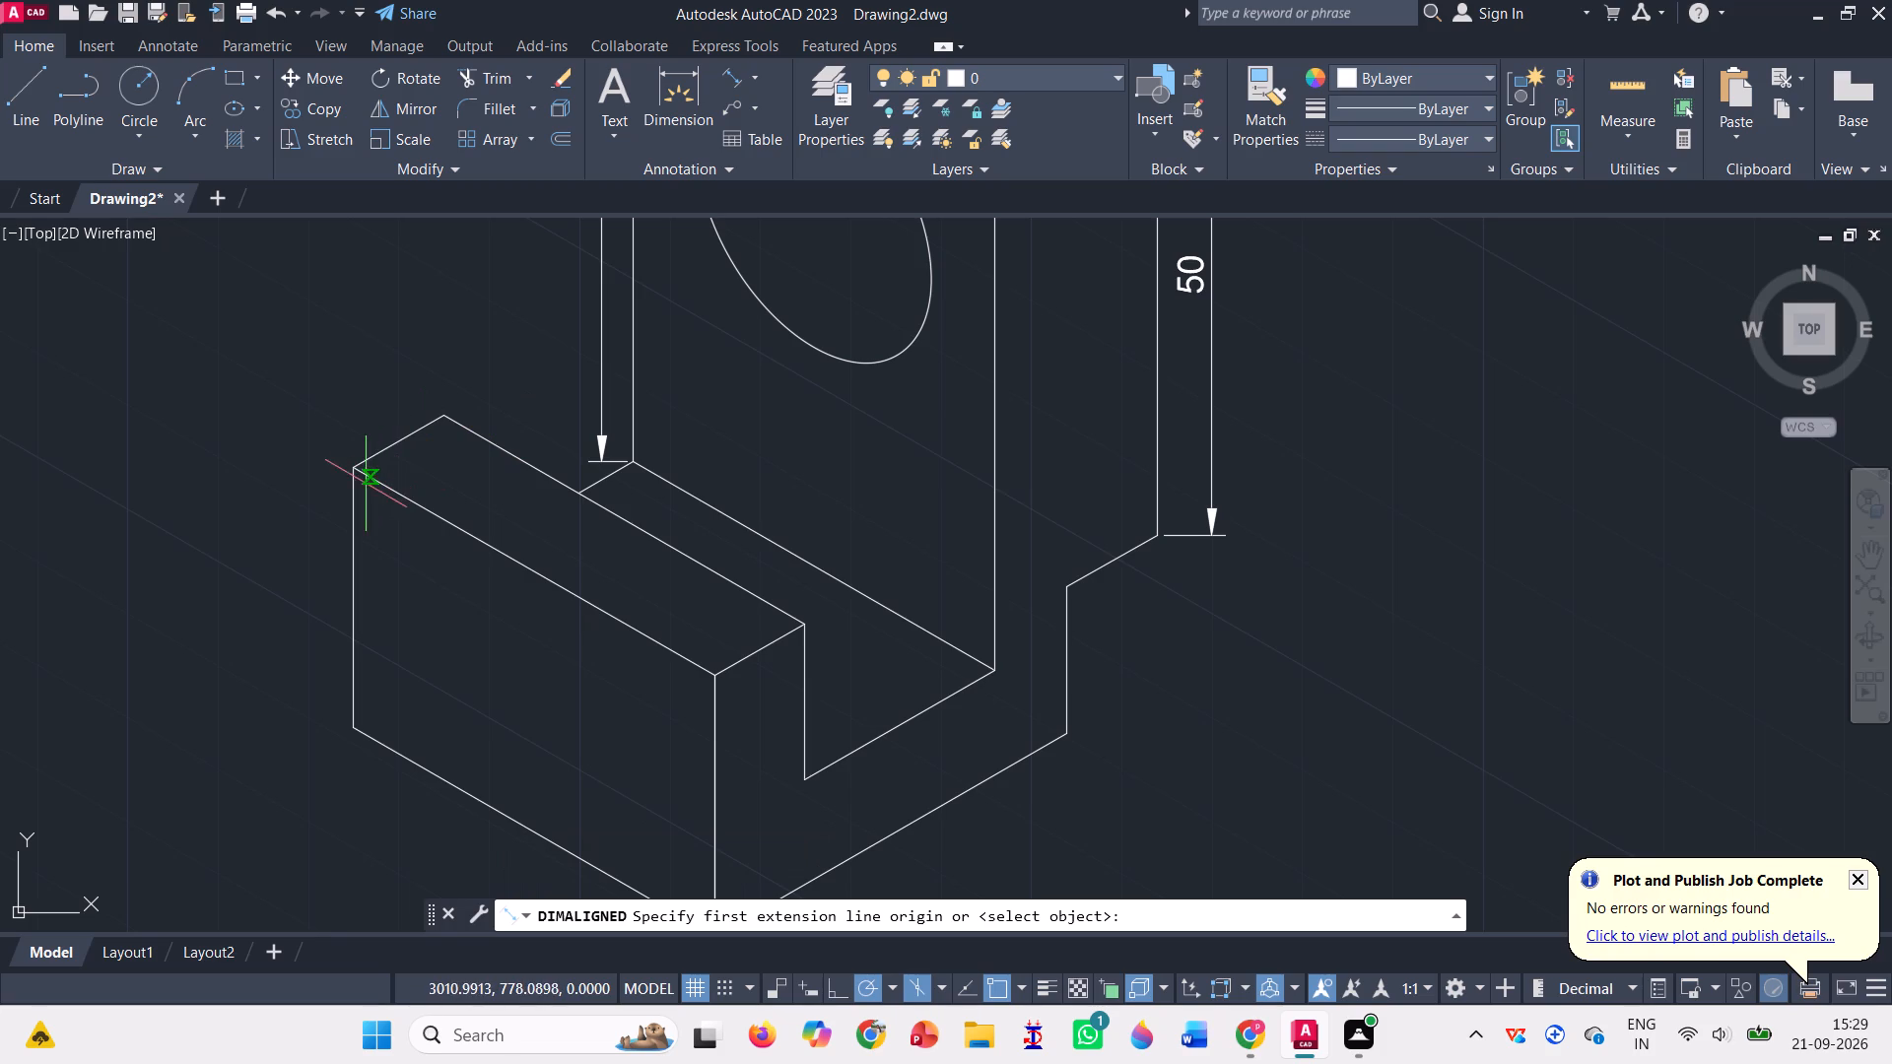
click(352, 473)
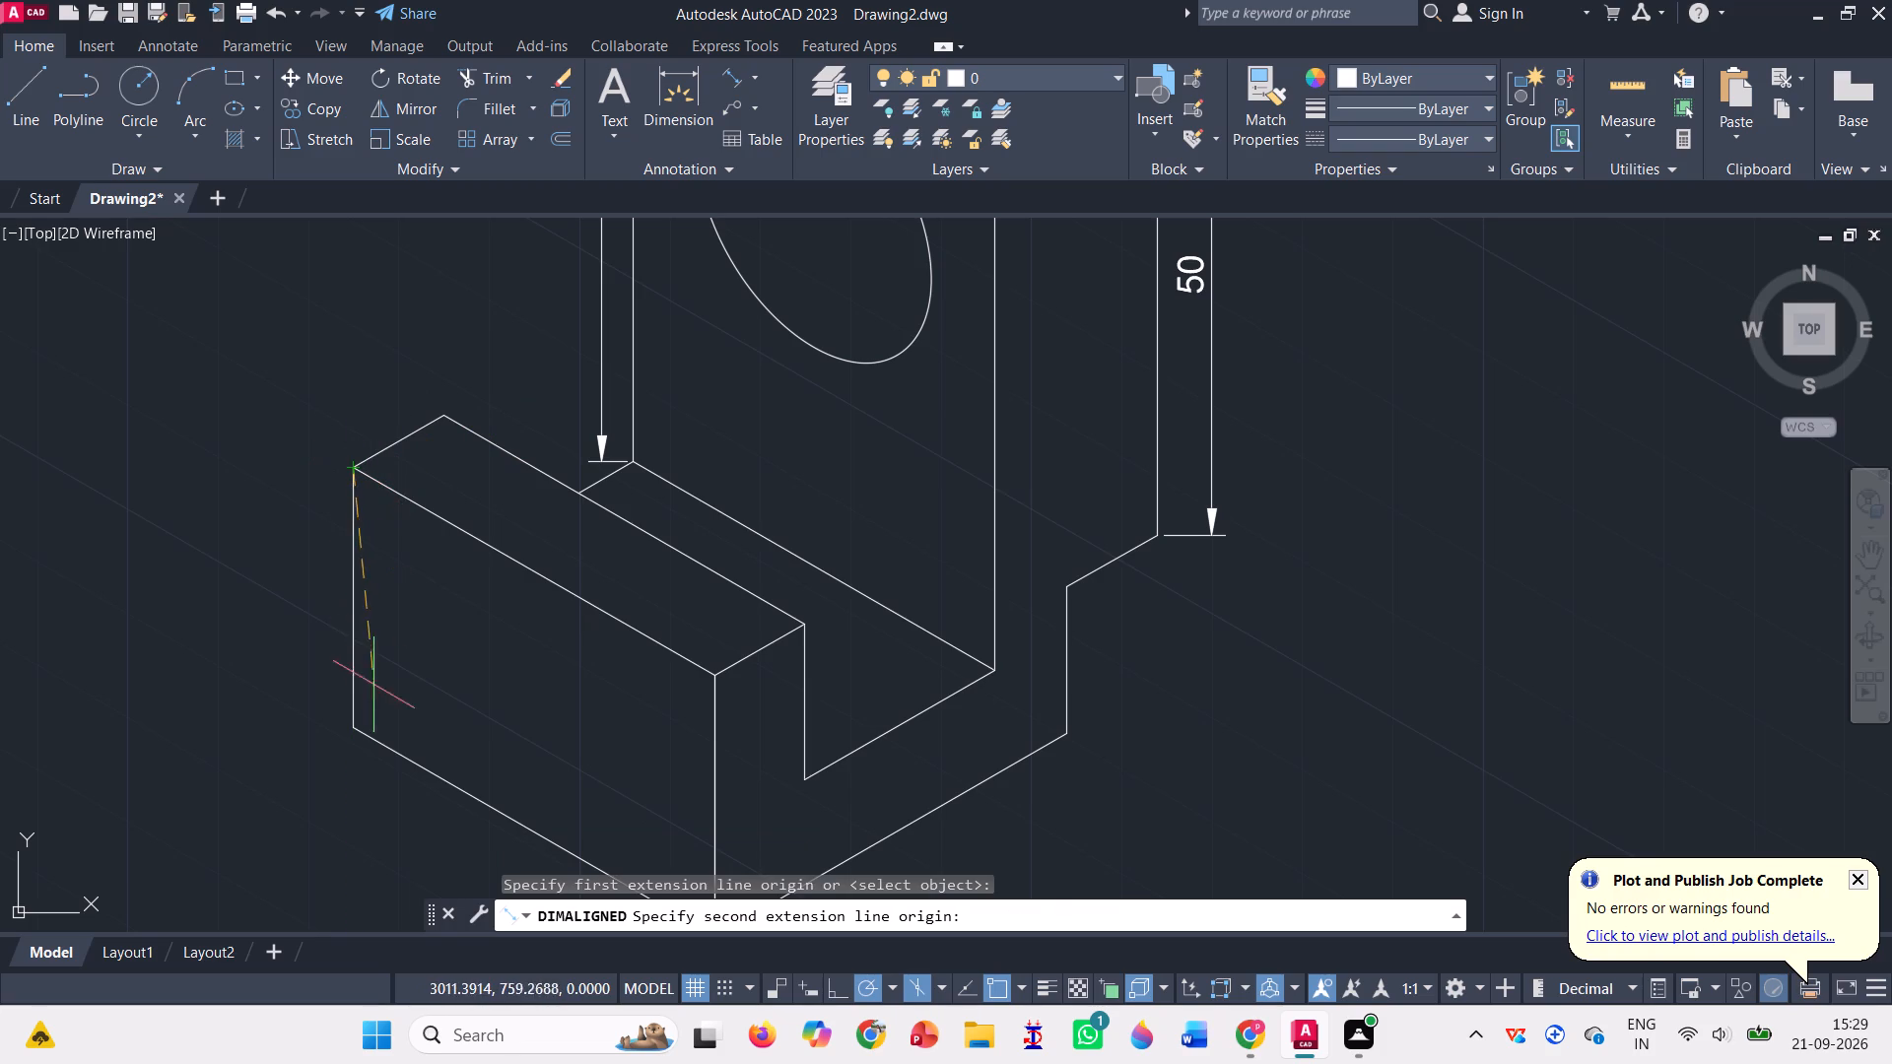
click(351, 731)
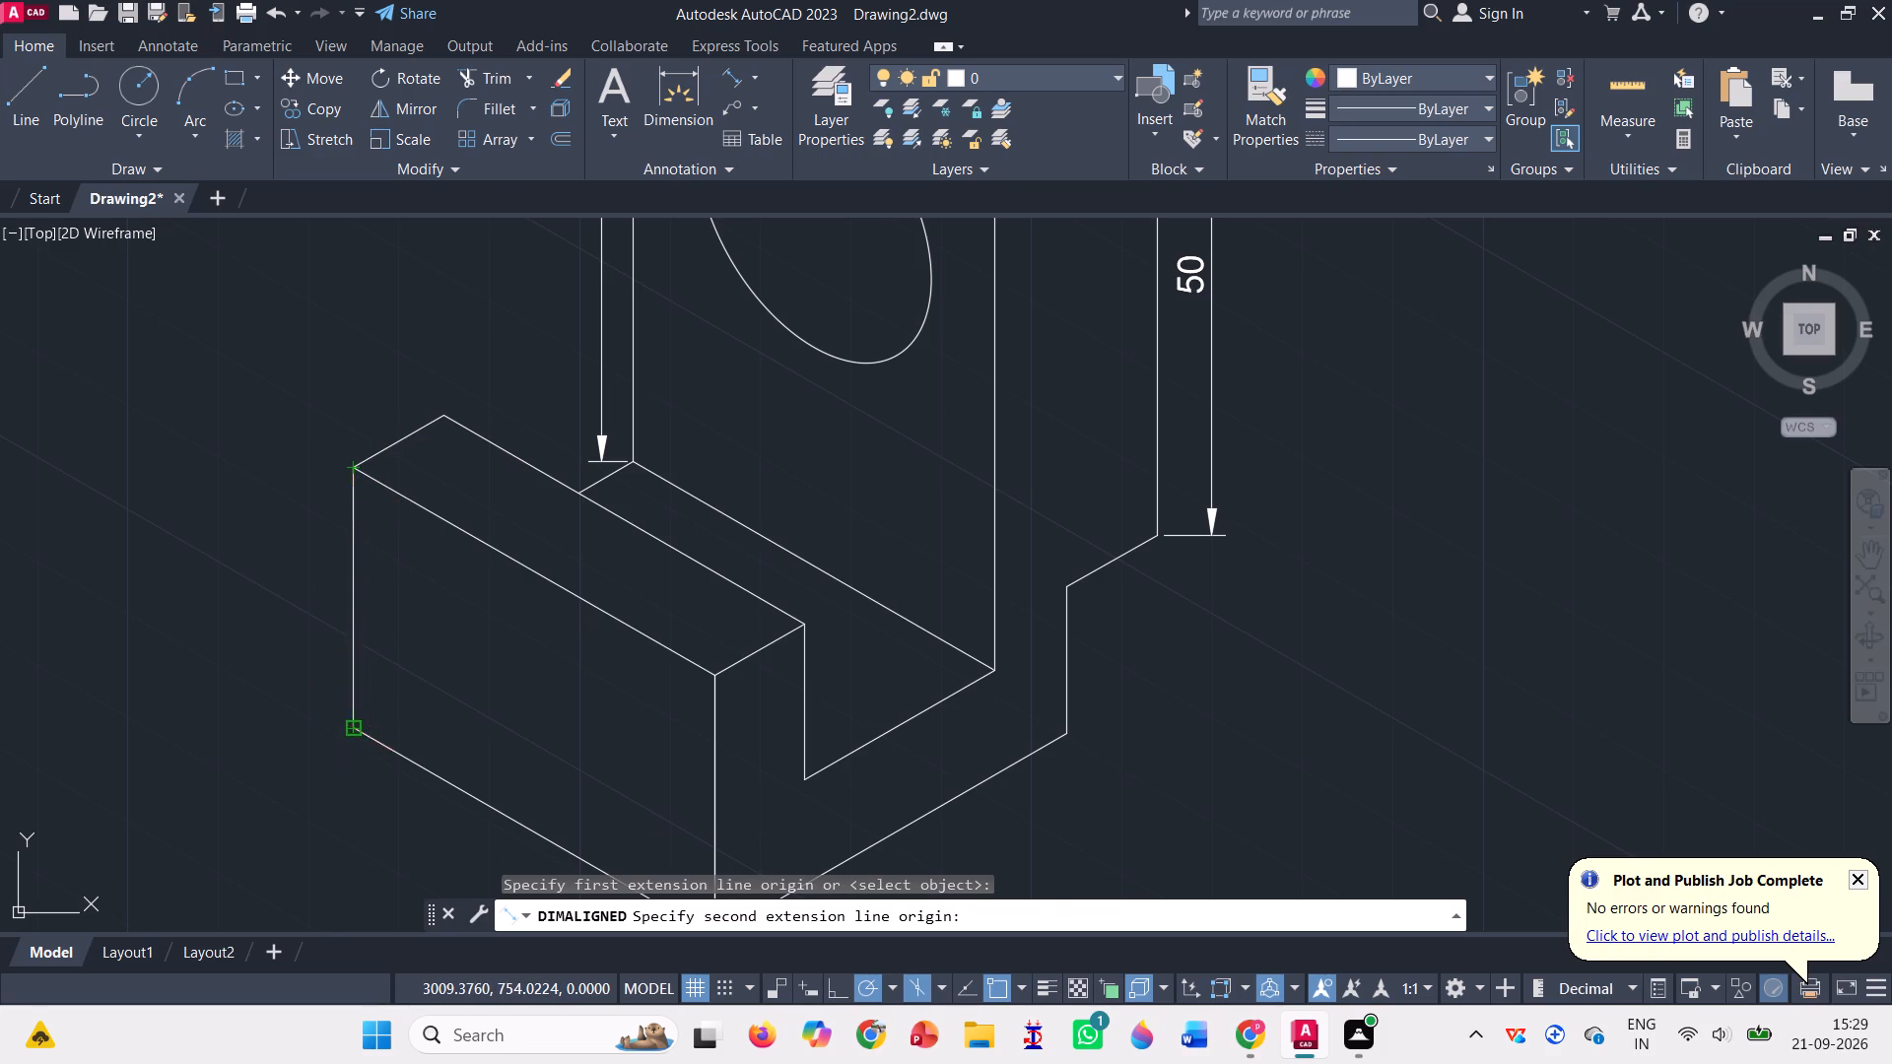
click(293, 672)
Add an aligned dimension to the front face's long bottom edge, from the left corner to the lowest corner, offset outside.
scroll(461, 444, down, 2)
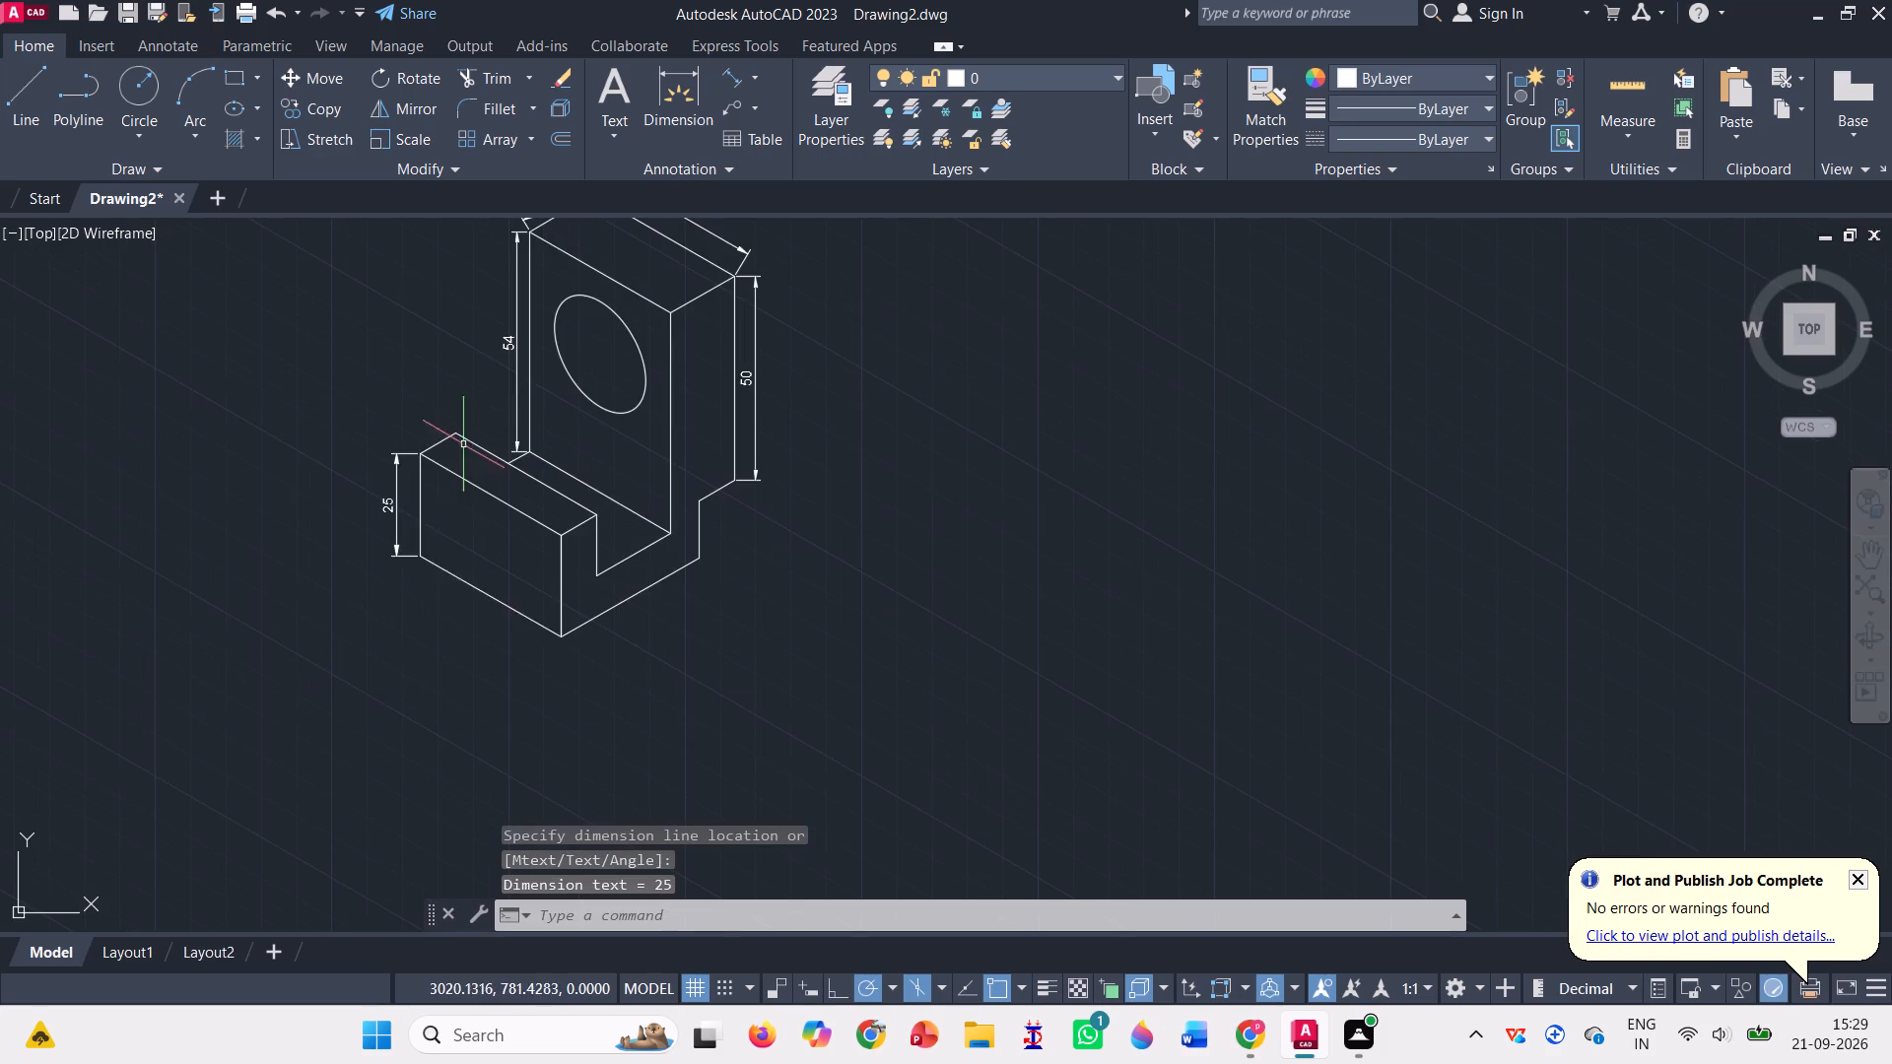
scroll(431, 563, up, 1)
click(728, 71)
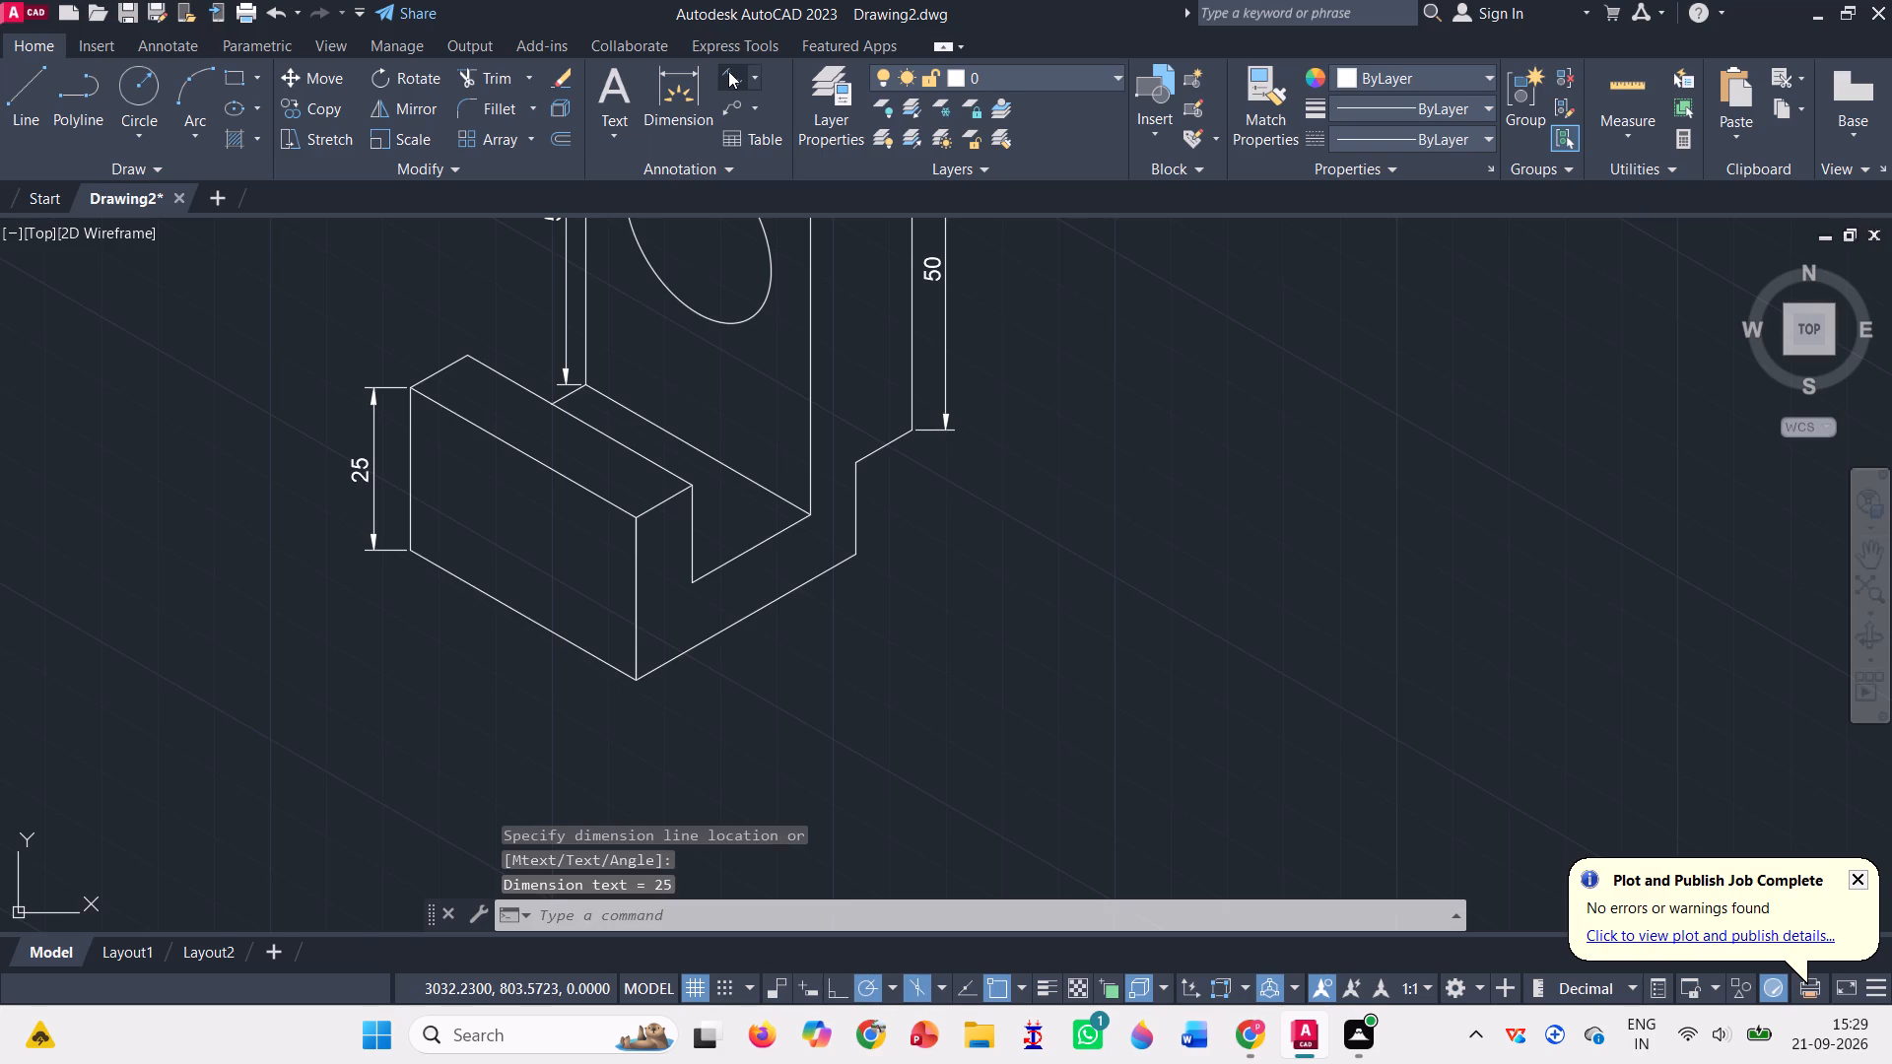
click(406, 544)
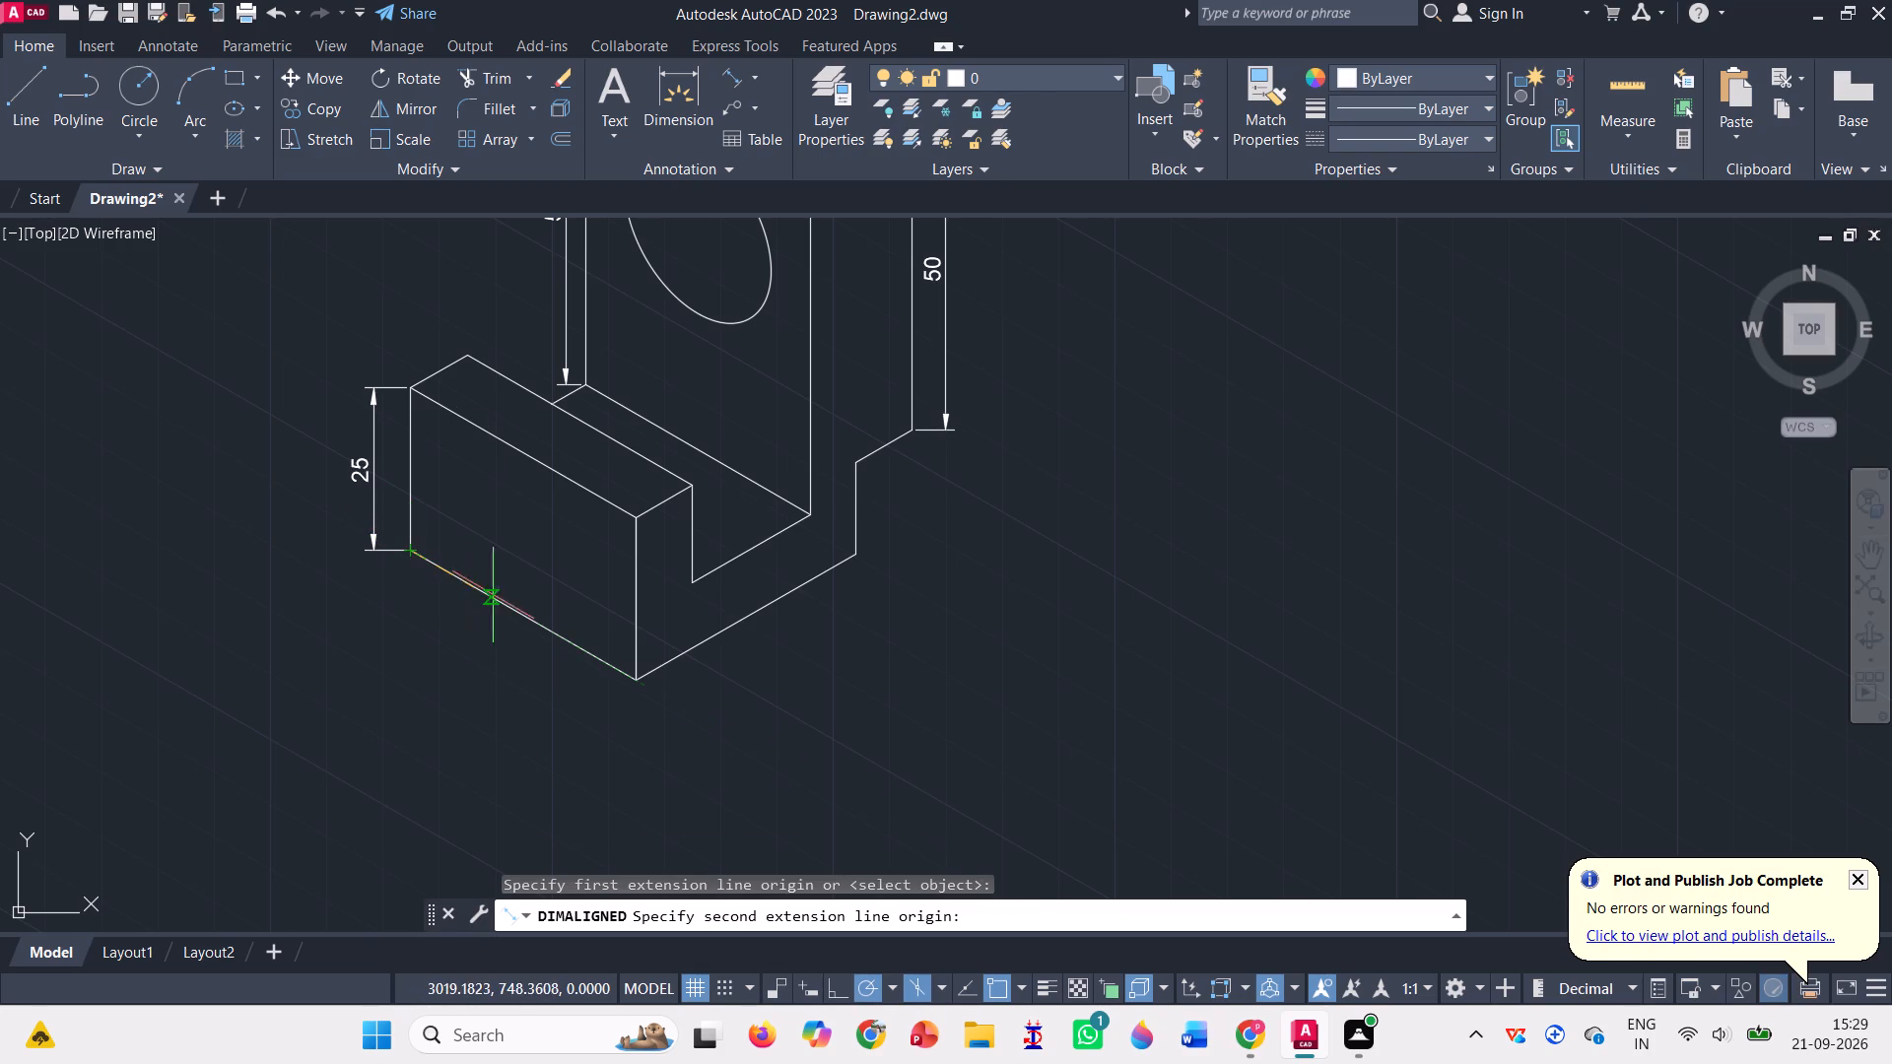
click(632, 684)
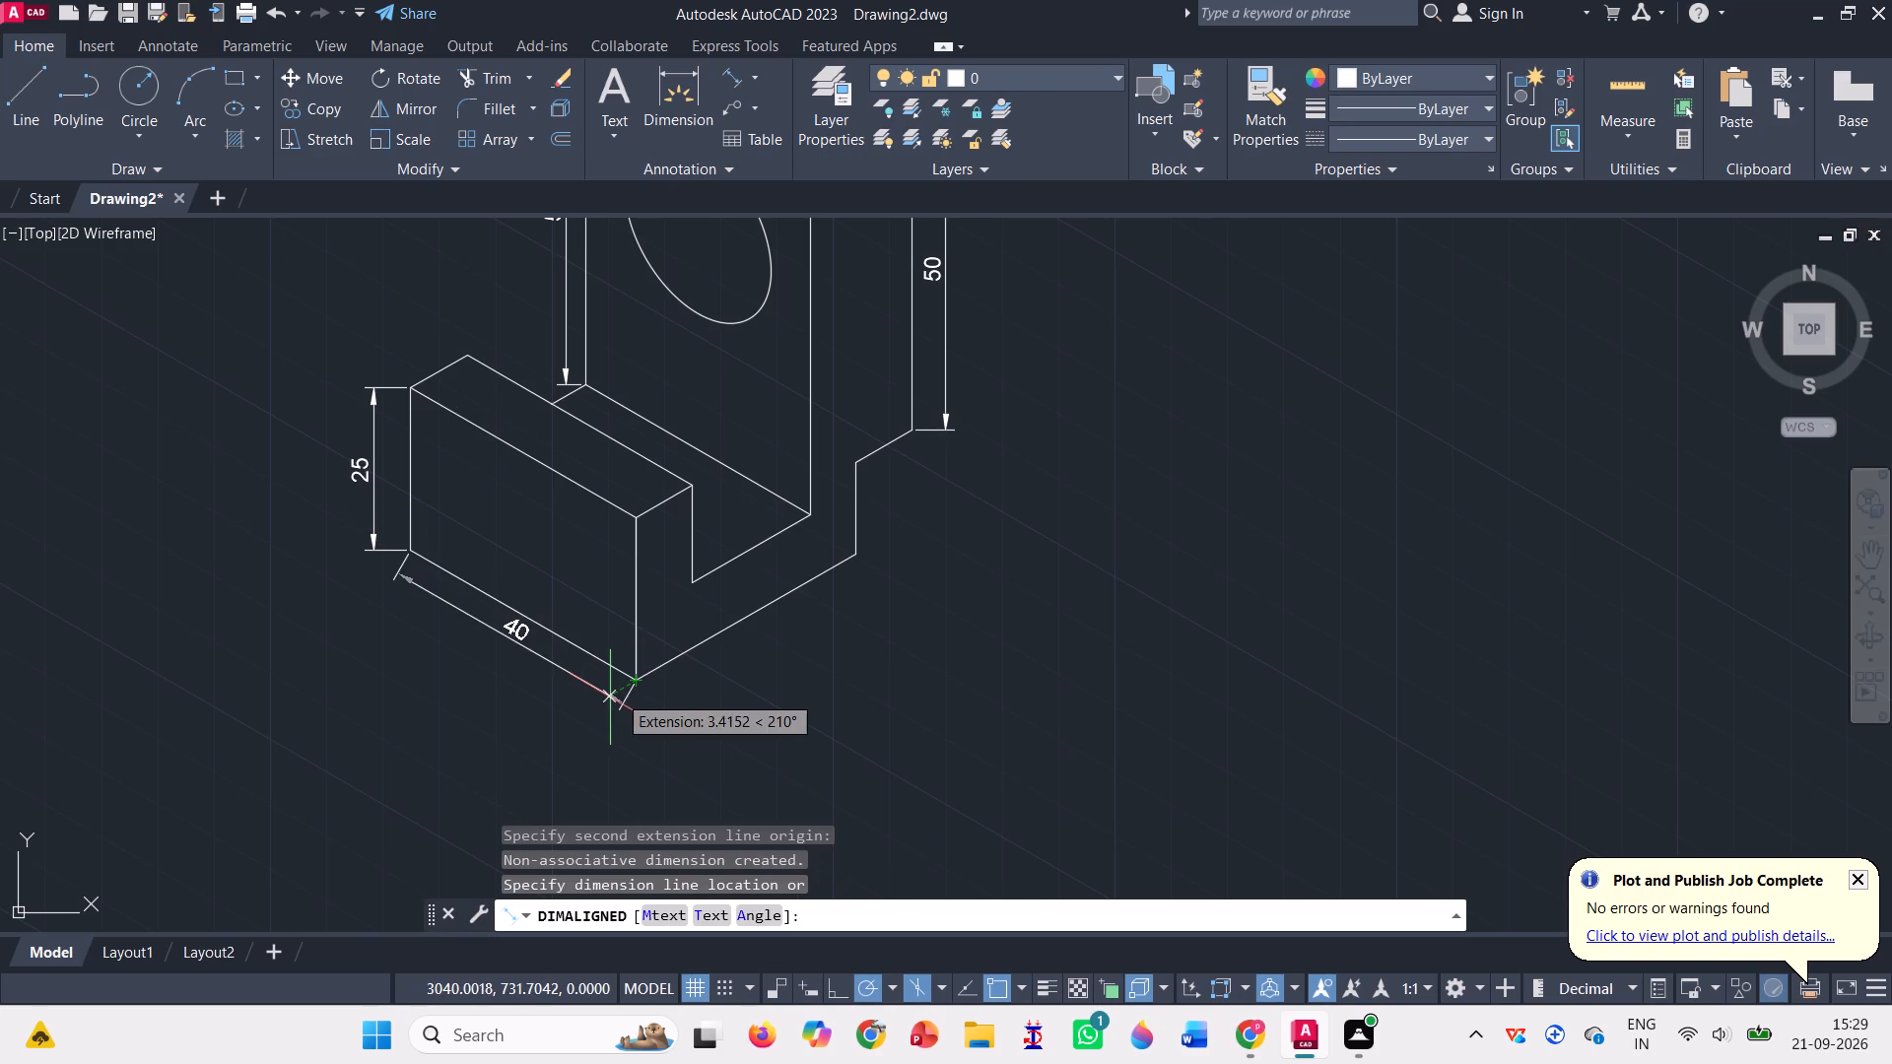
click(597, 704)
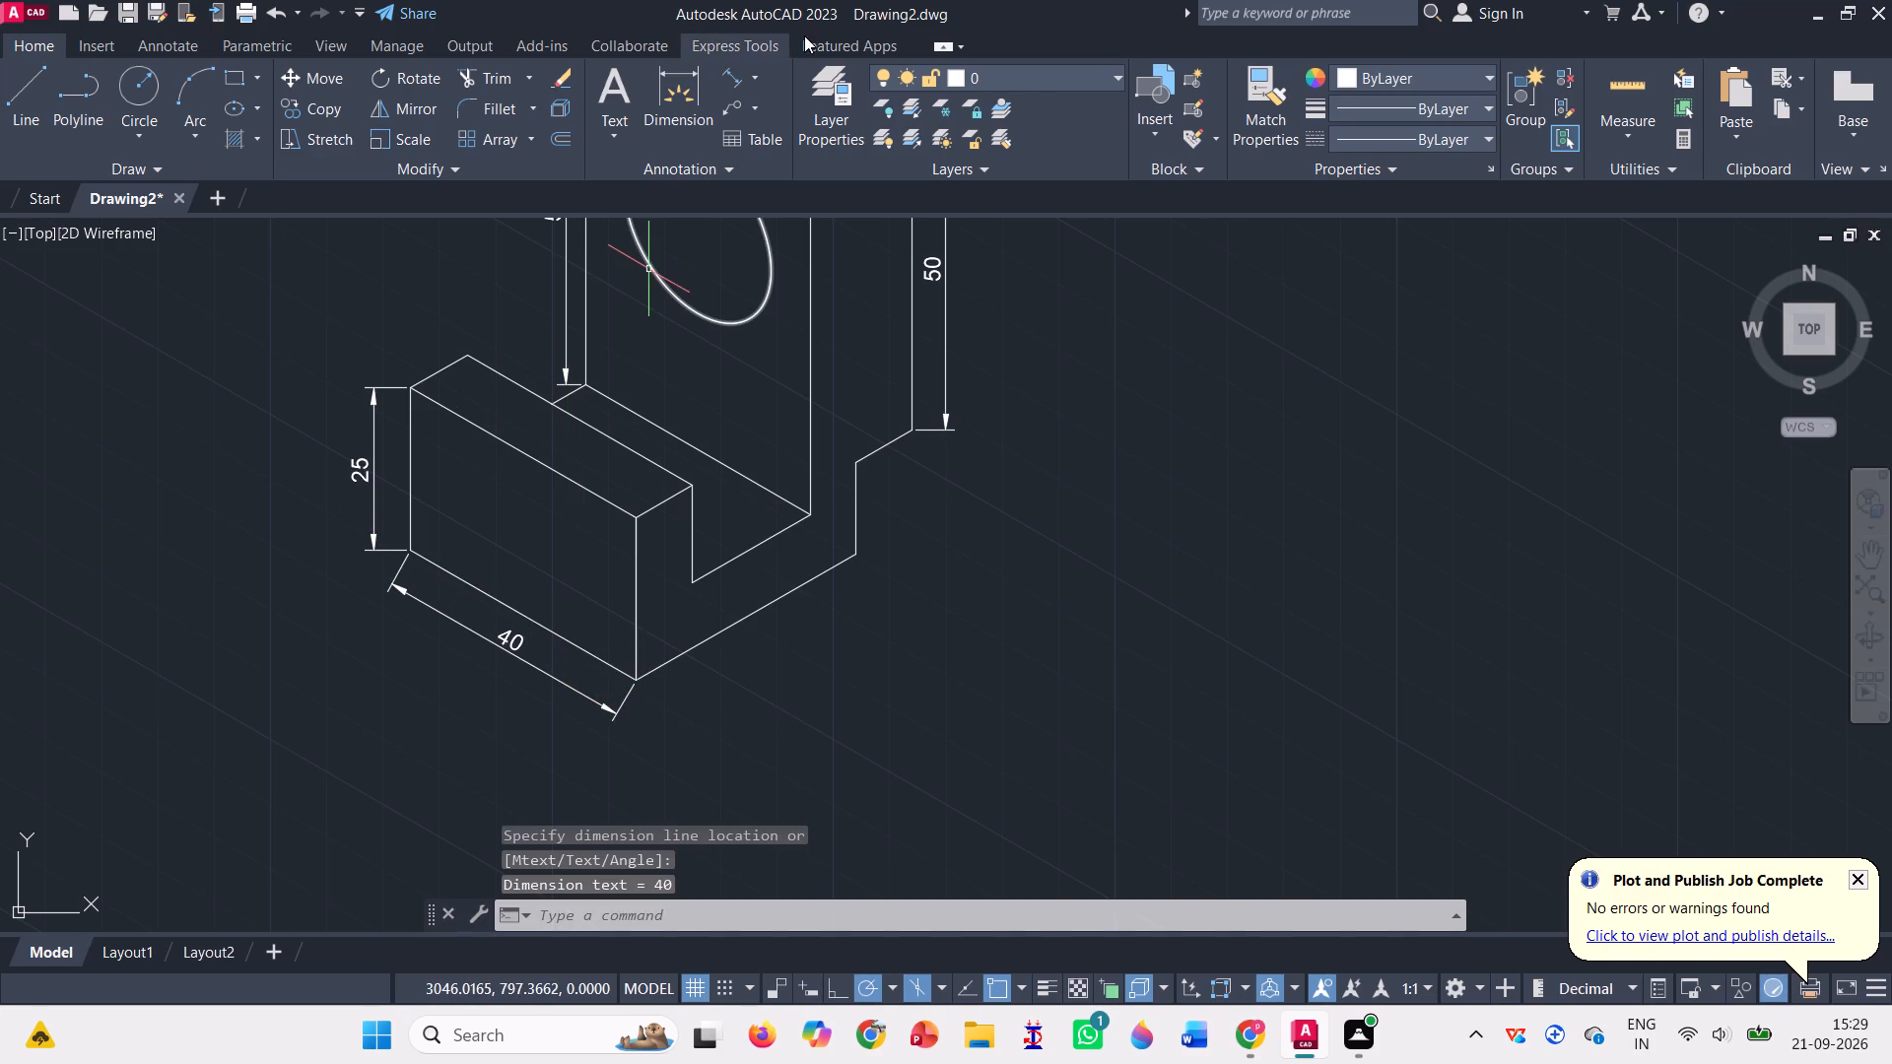
Add an aligned dimension to the base's side bottom edge, from the lowest corner to the foot of the rear step, offset outside.
click(733, 78)
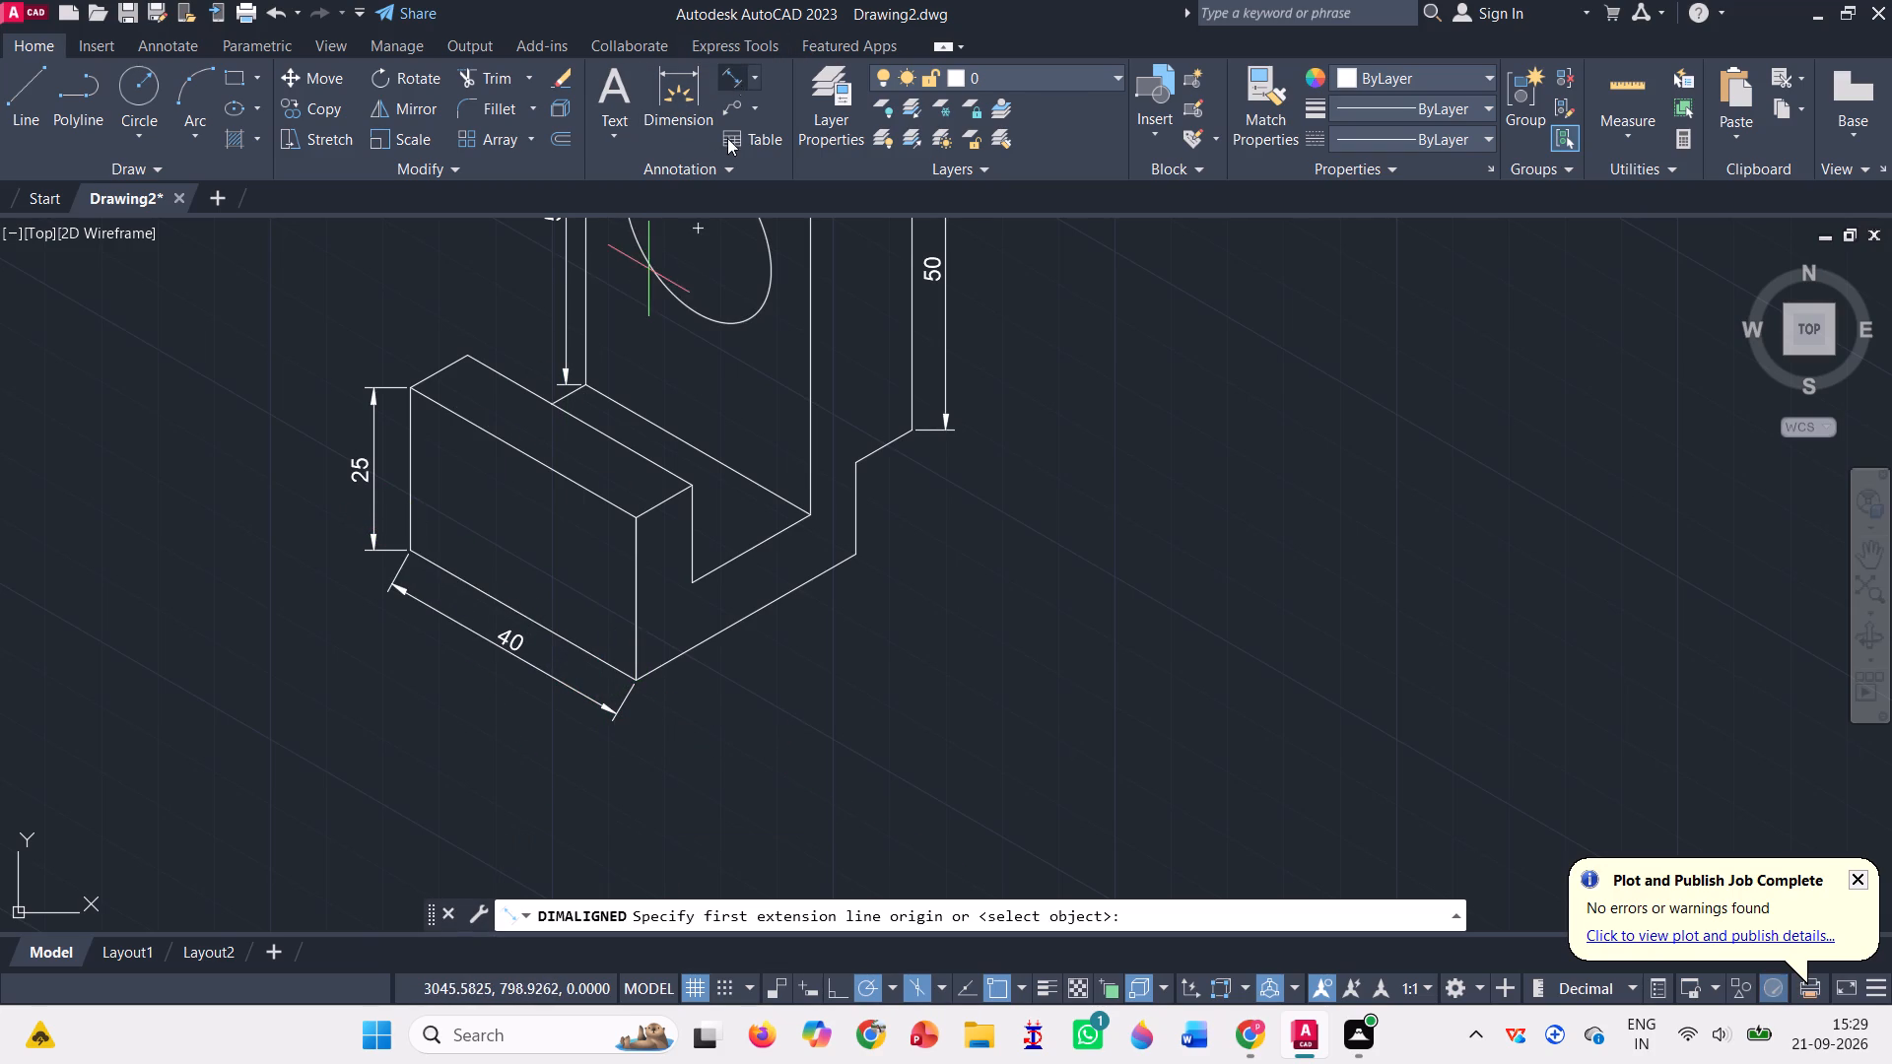
click(637, 683)
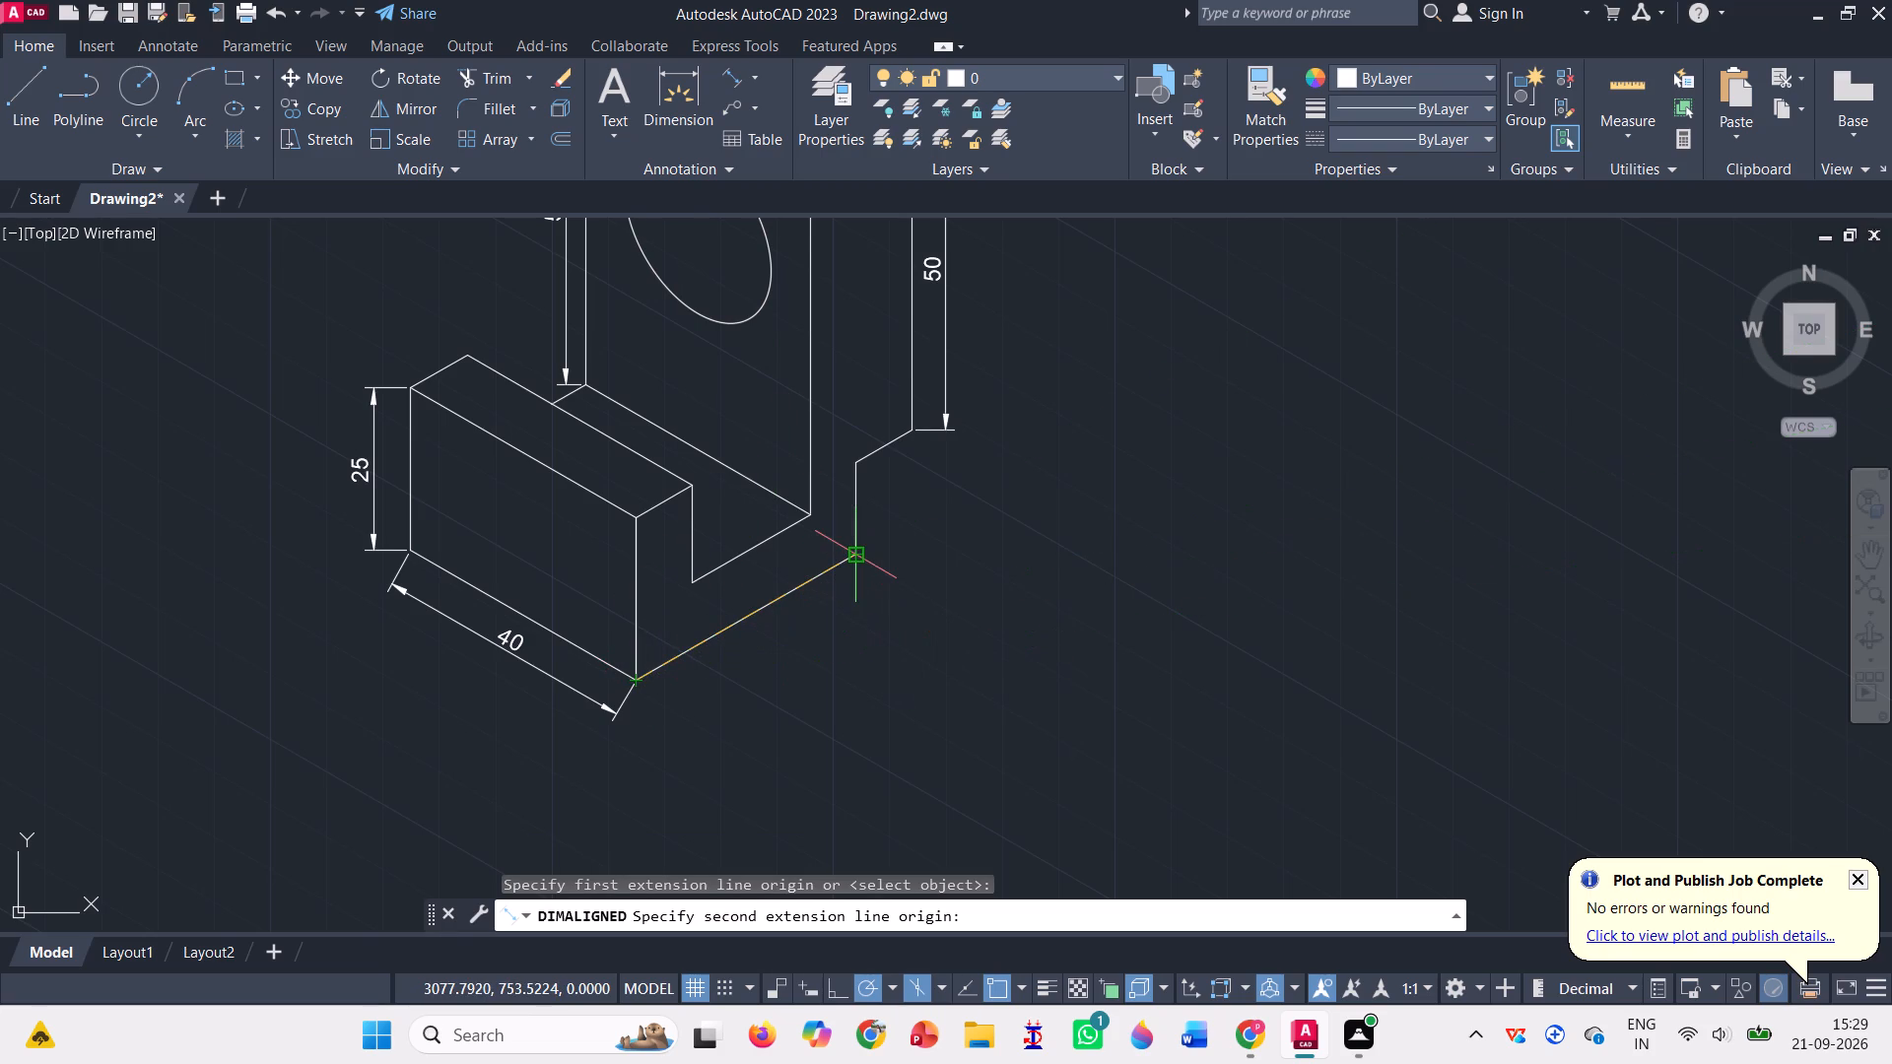
click(850, 558)
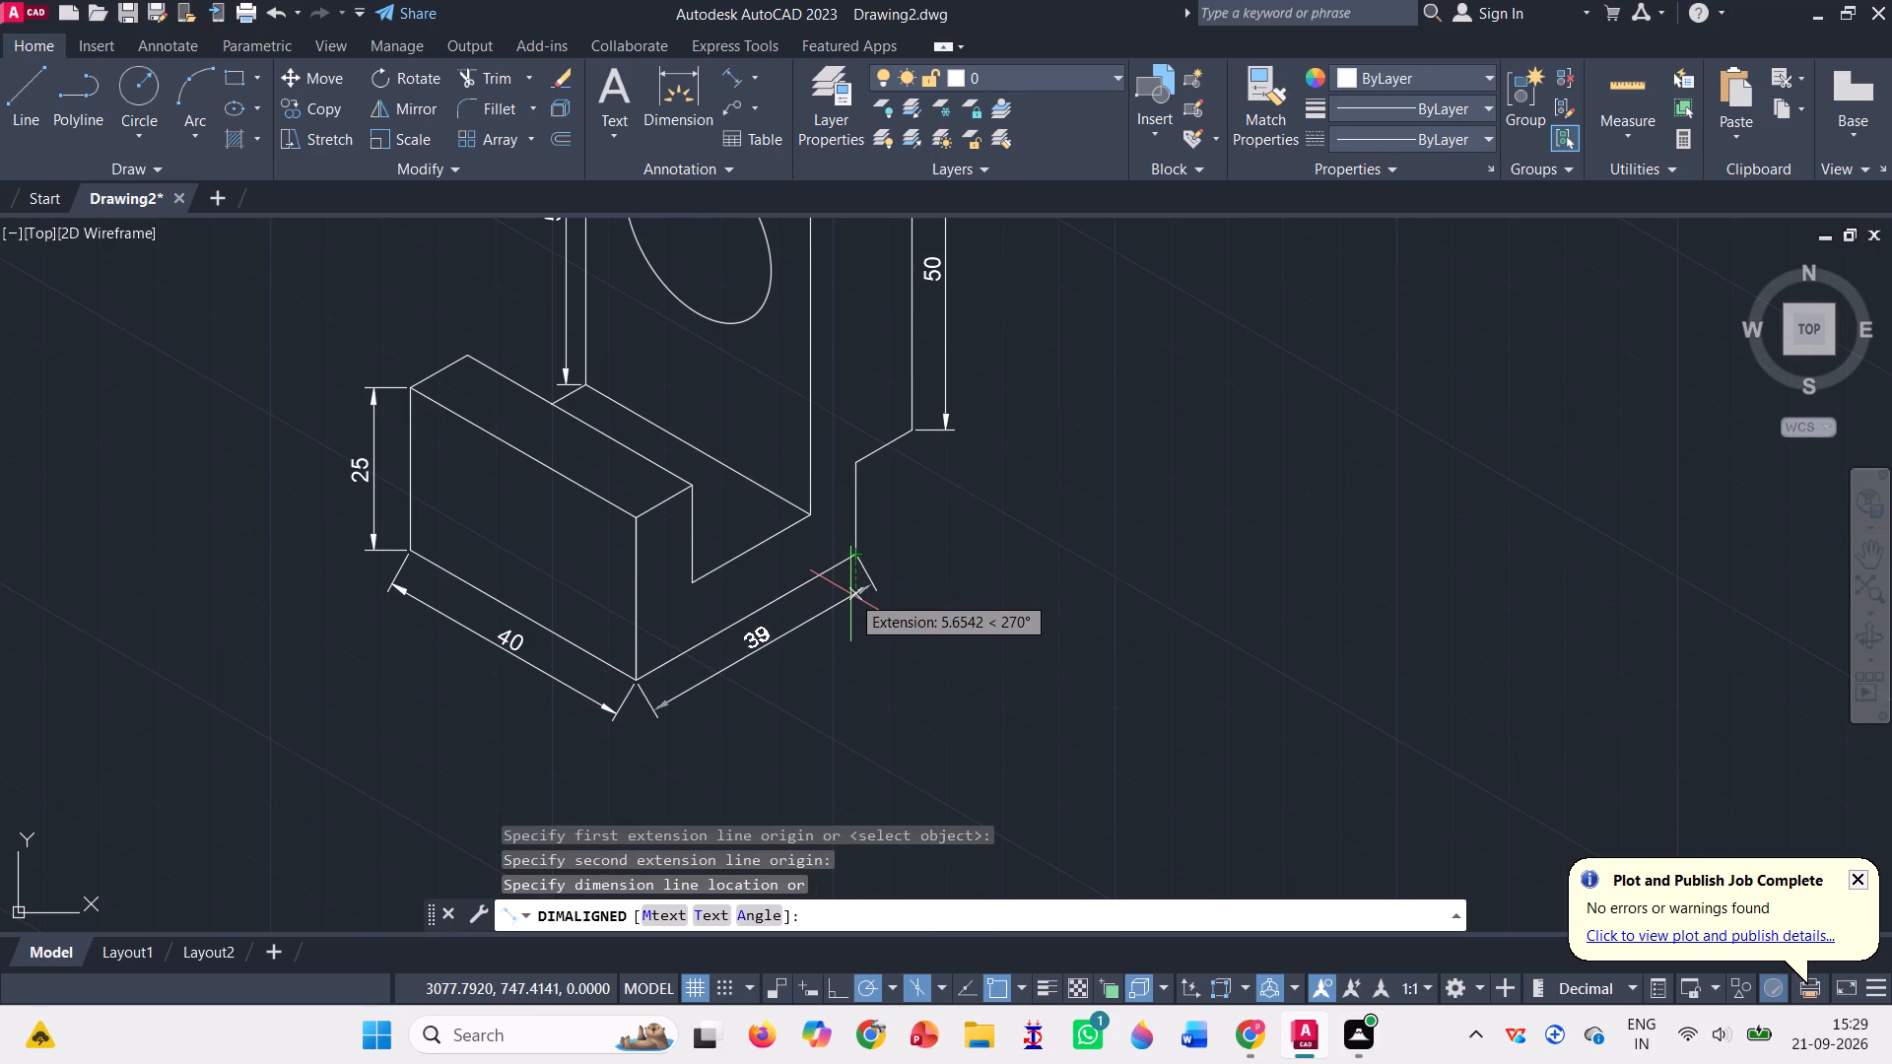
click(850, 594)
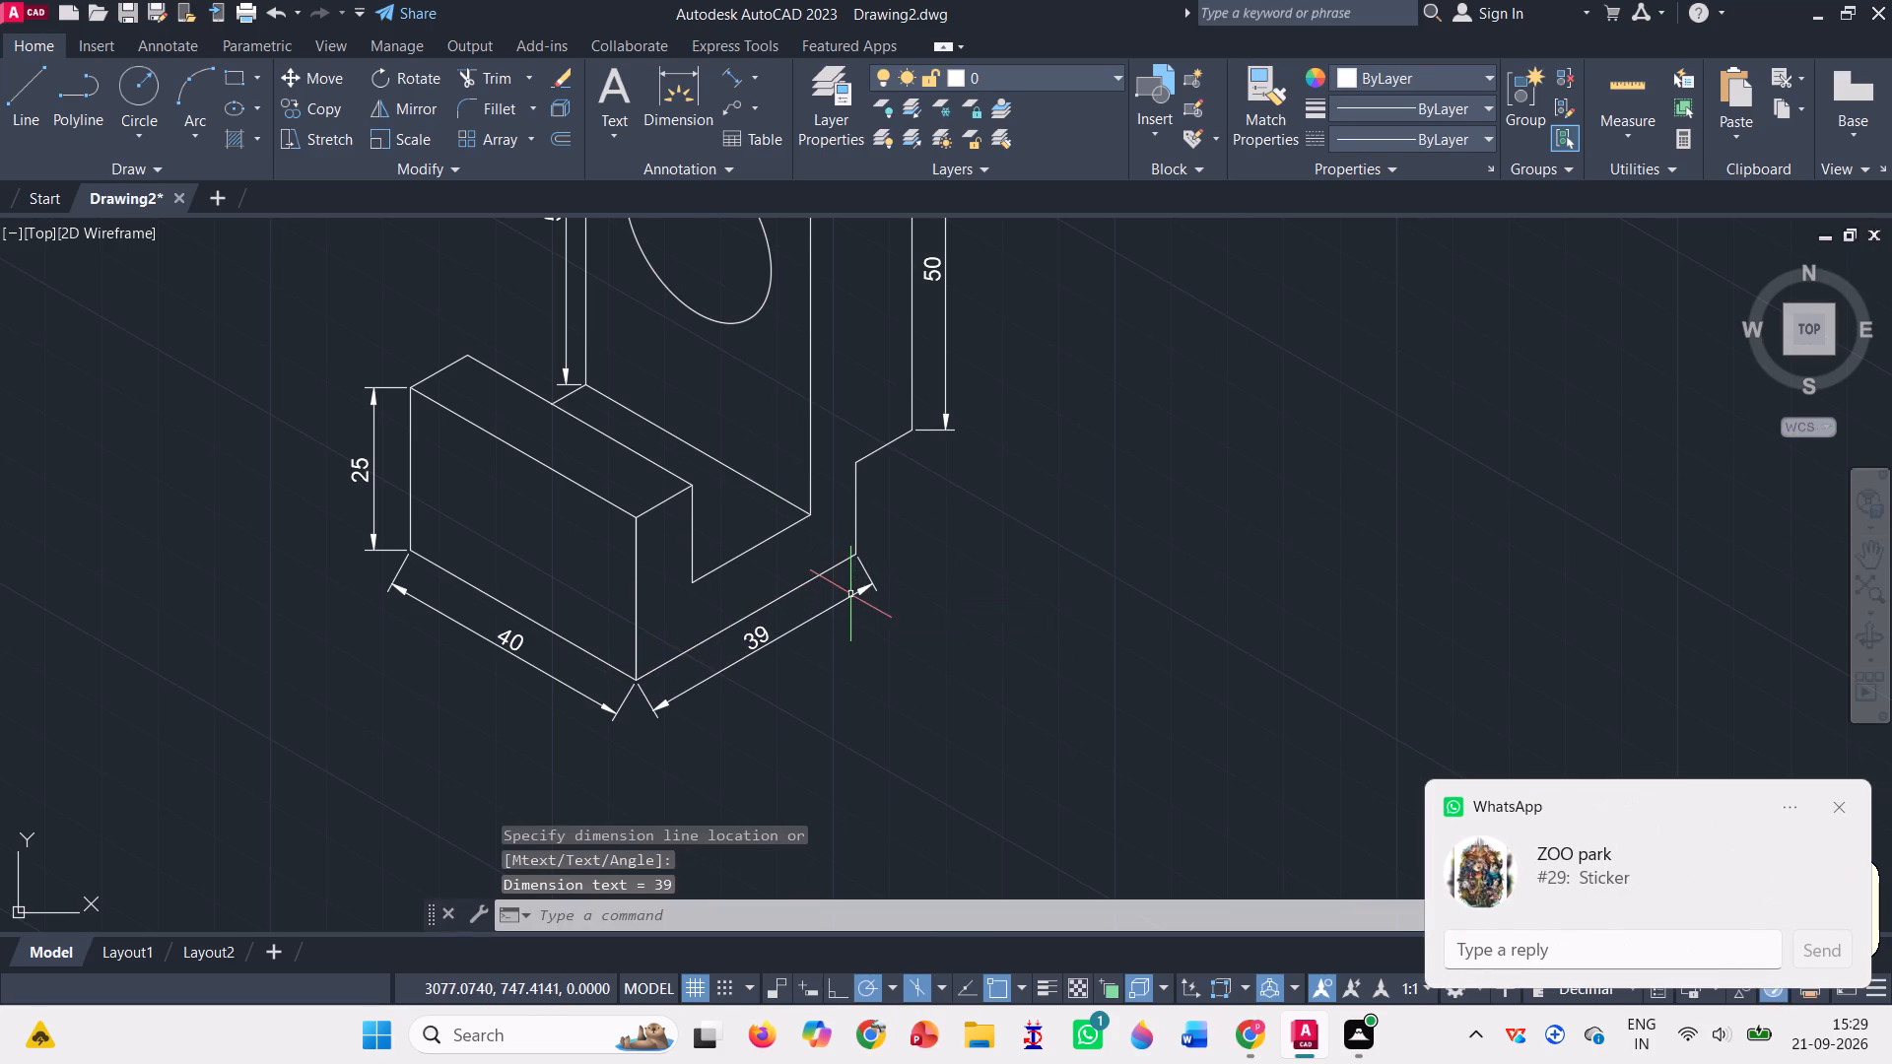
Add an aligned dimension to the rear step's short vertical edge, from its top corner to the base, offset outside the block.
click(726, 78)
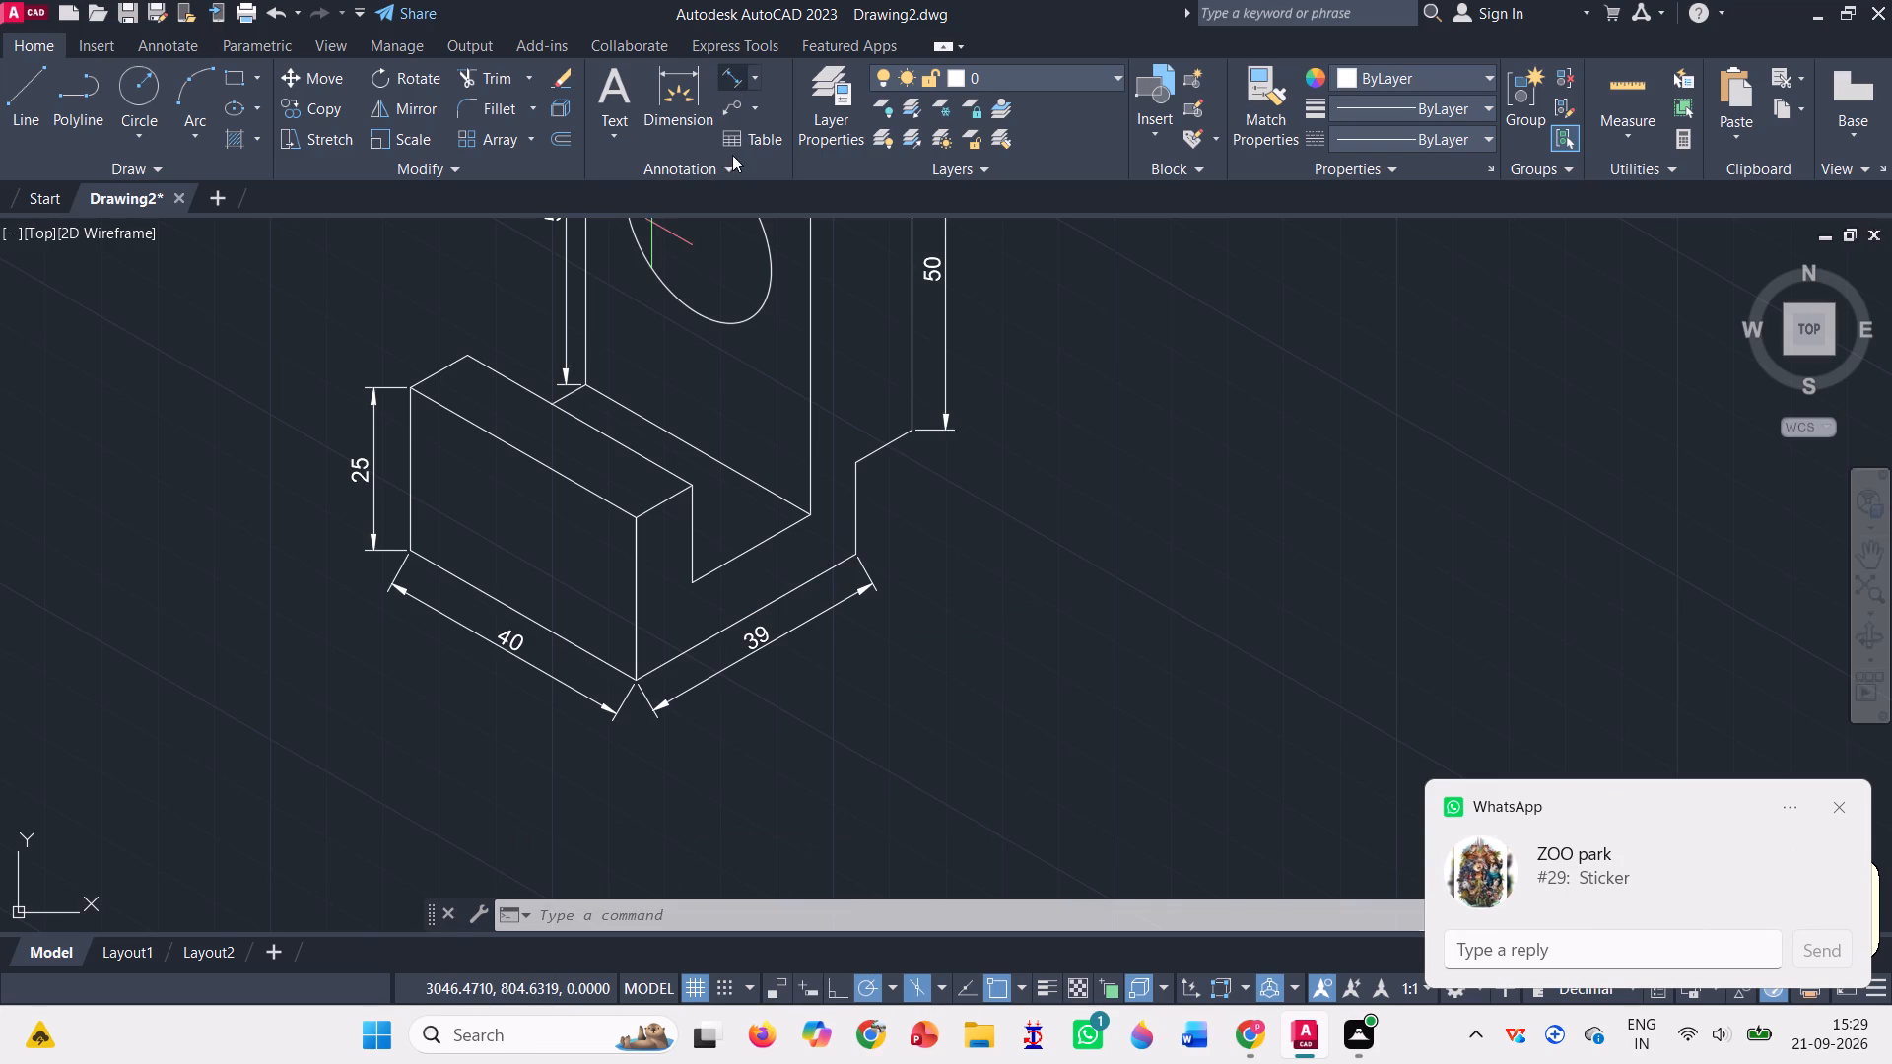
click(855, 459)
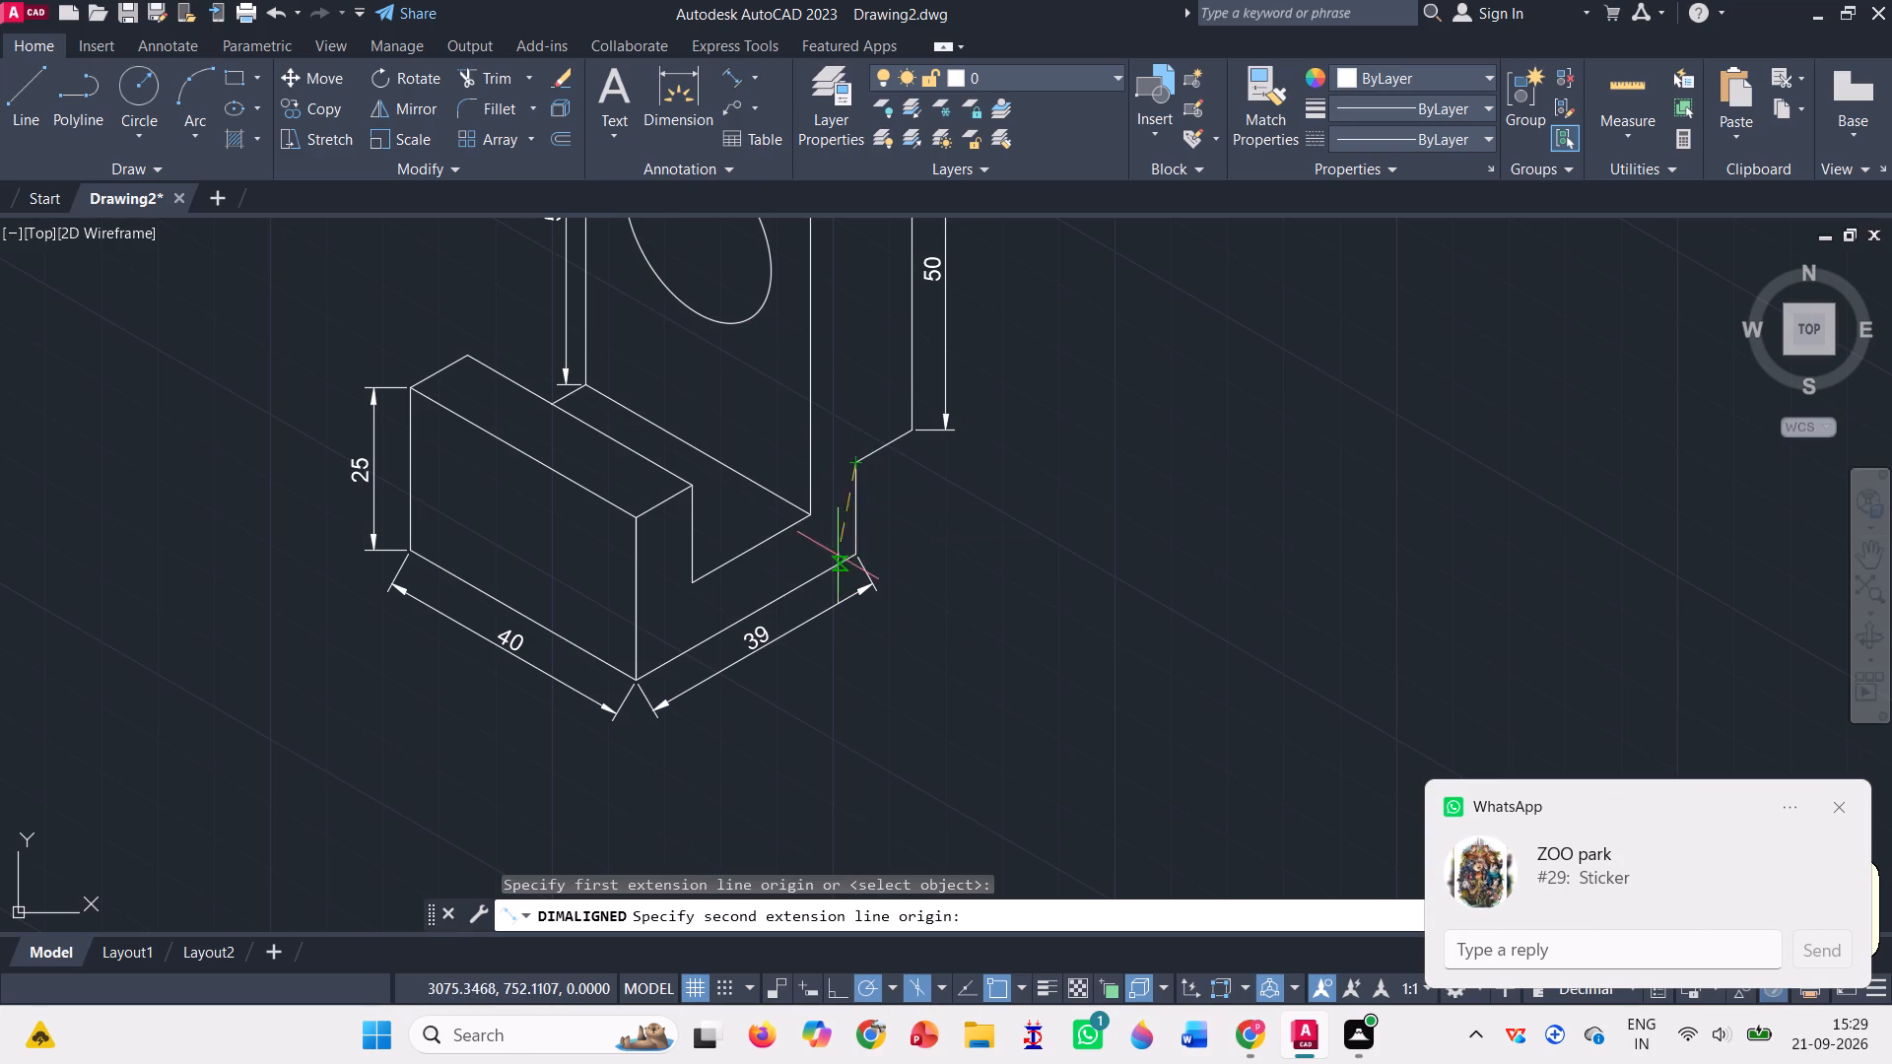
click(856, 556)
click(902, 538)
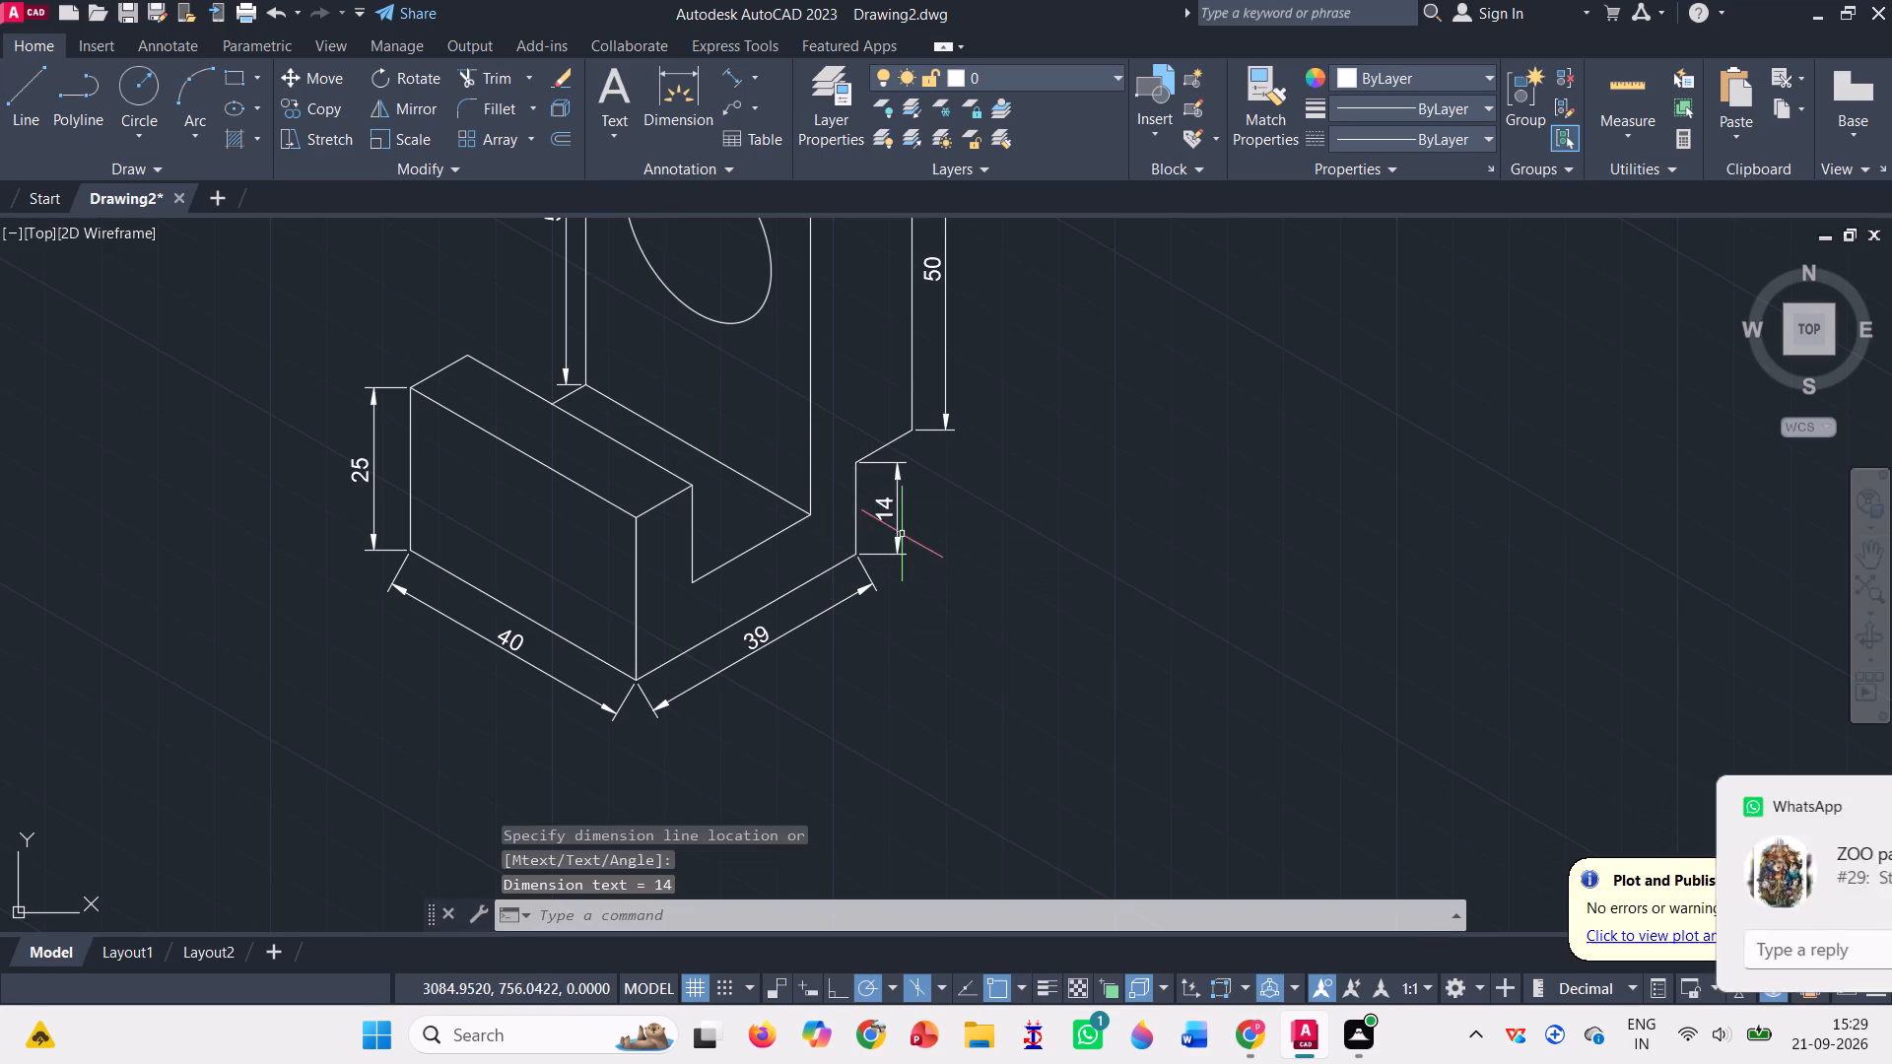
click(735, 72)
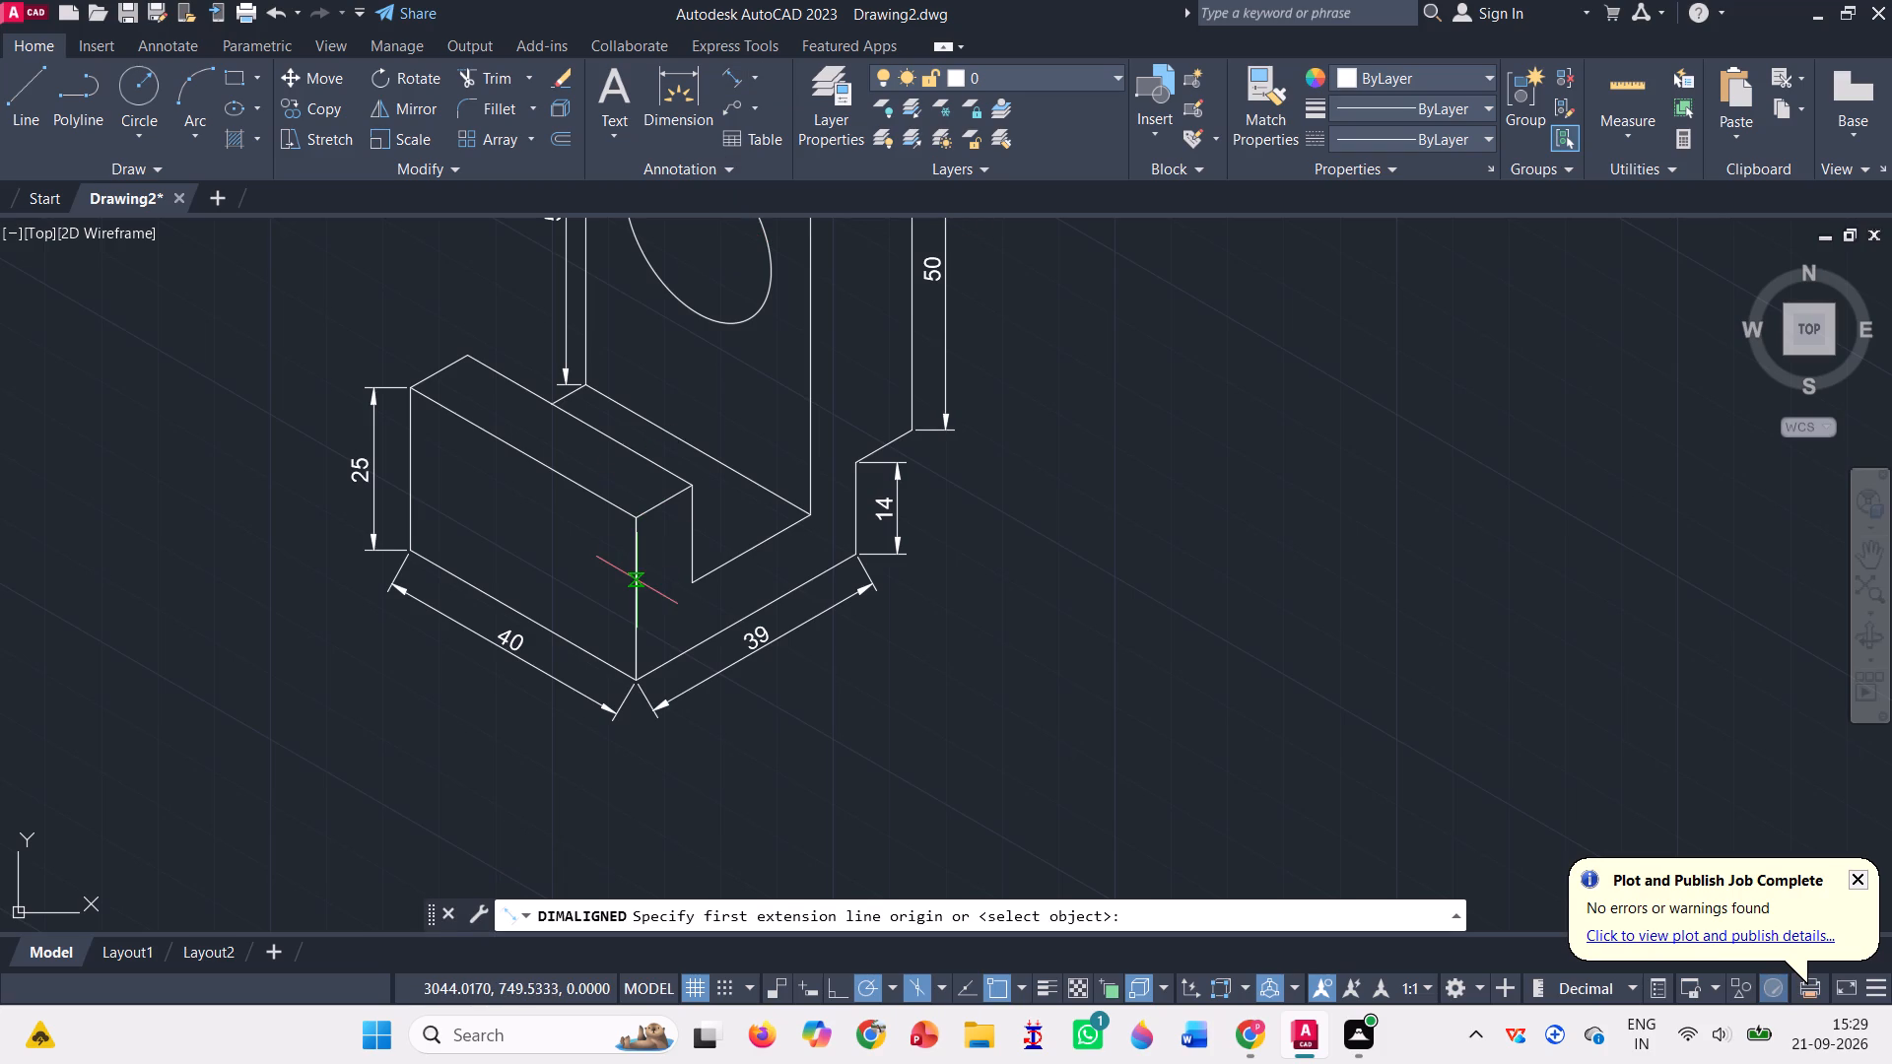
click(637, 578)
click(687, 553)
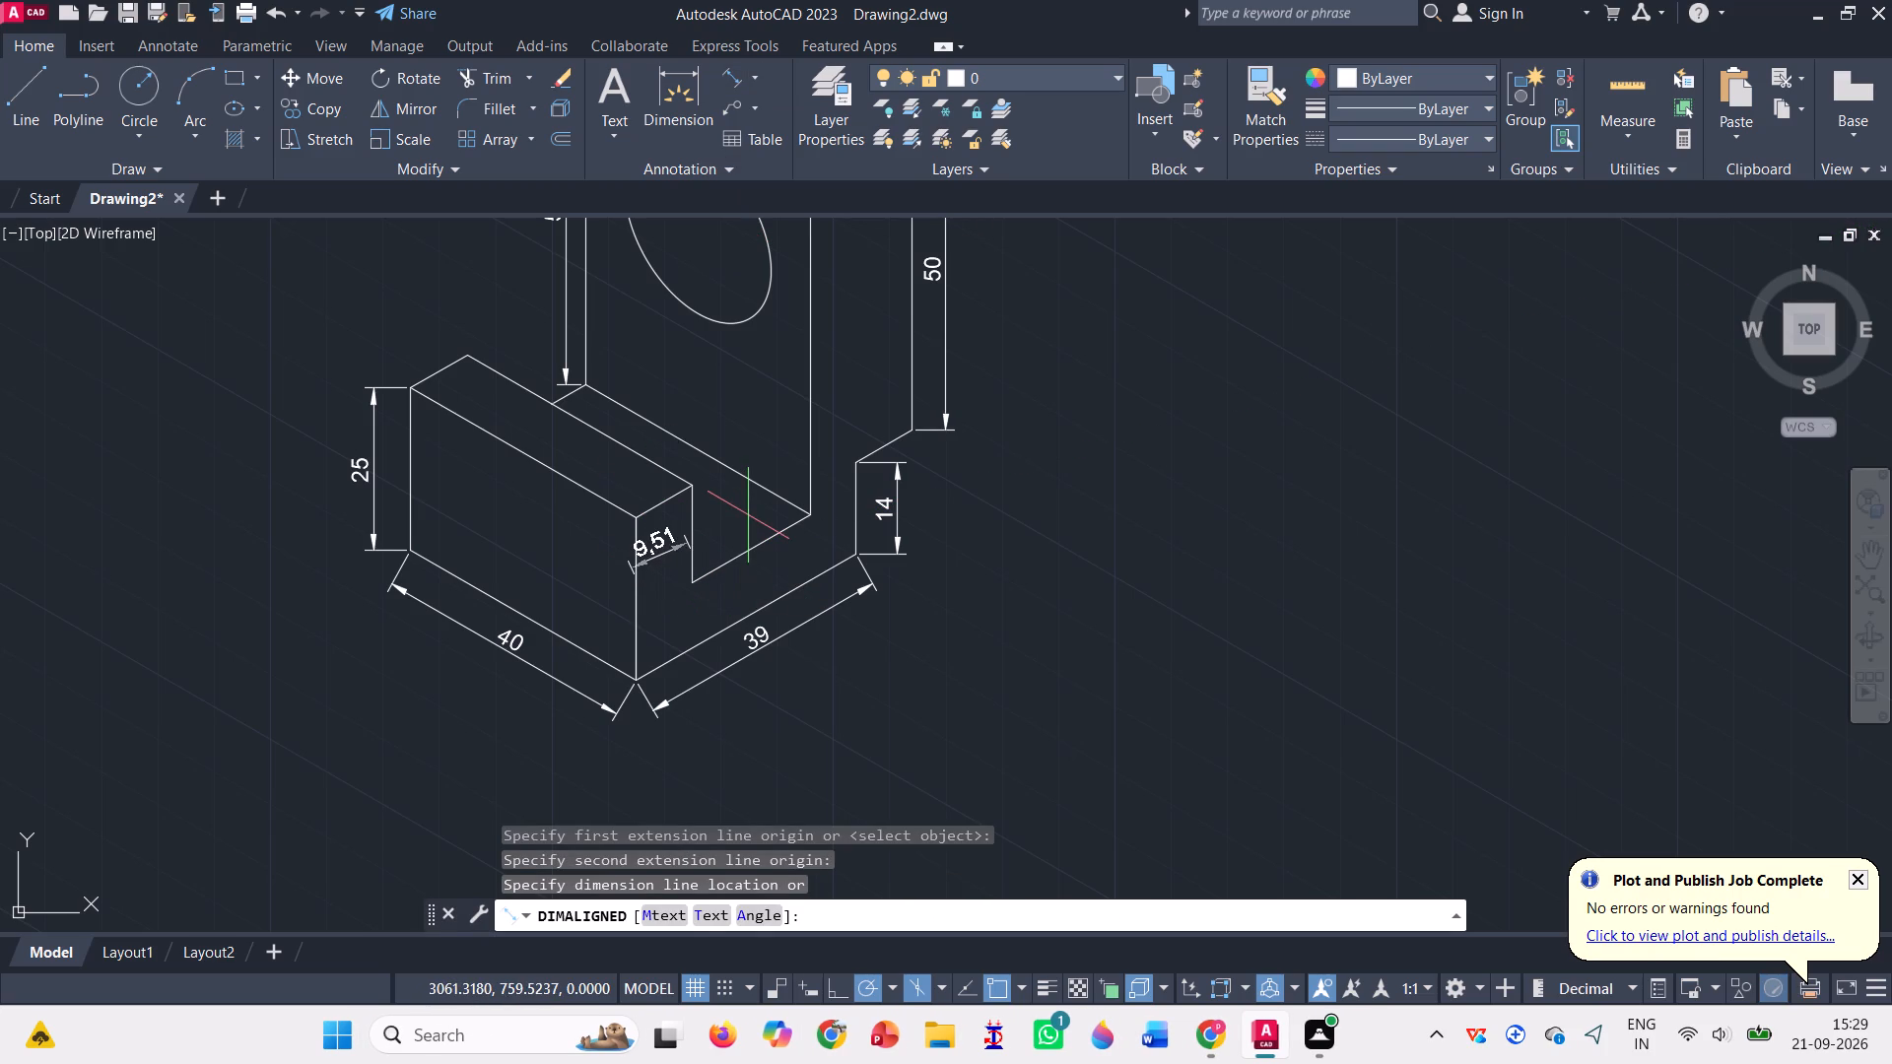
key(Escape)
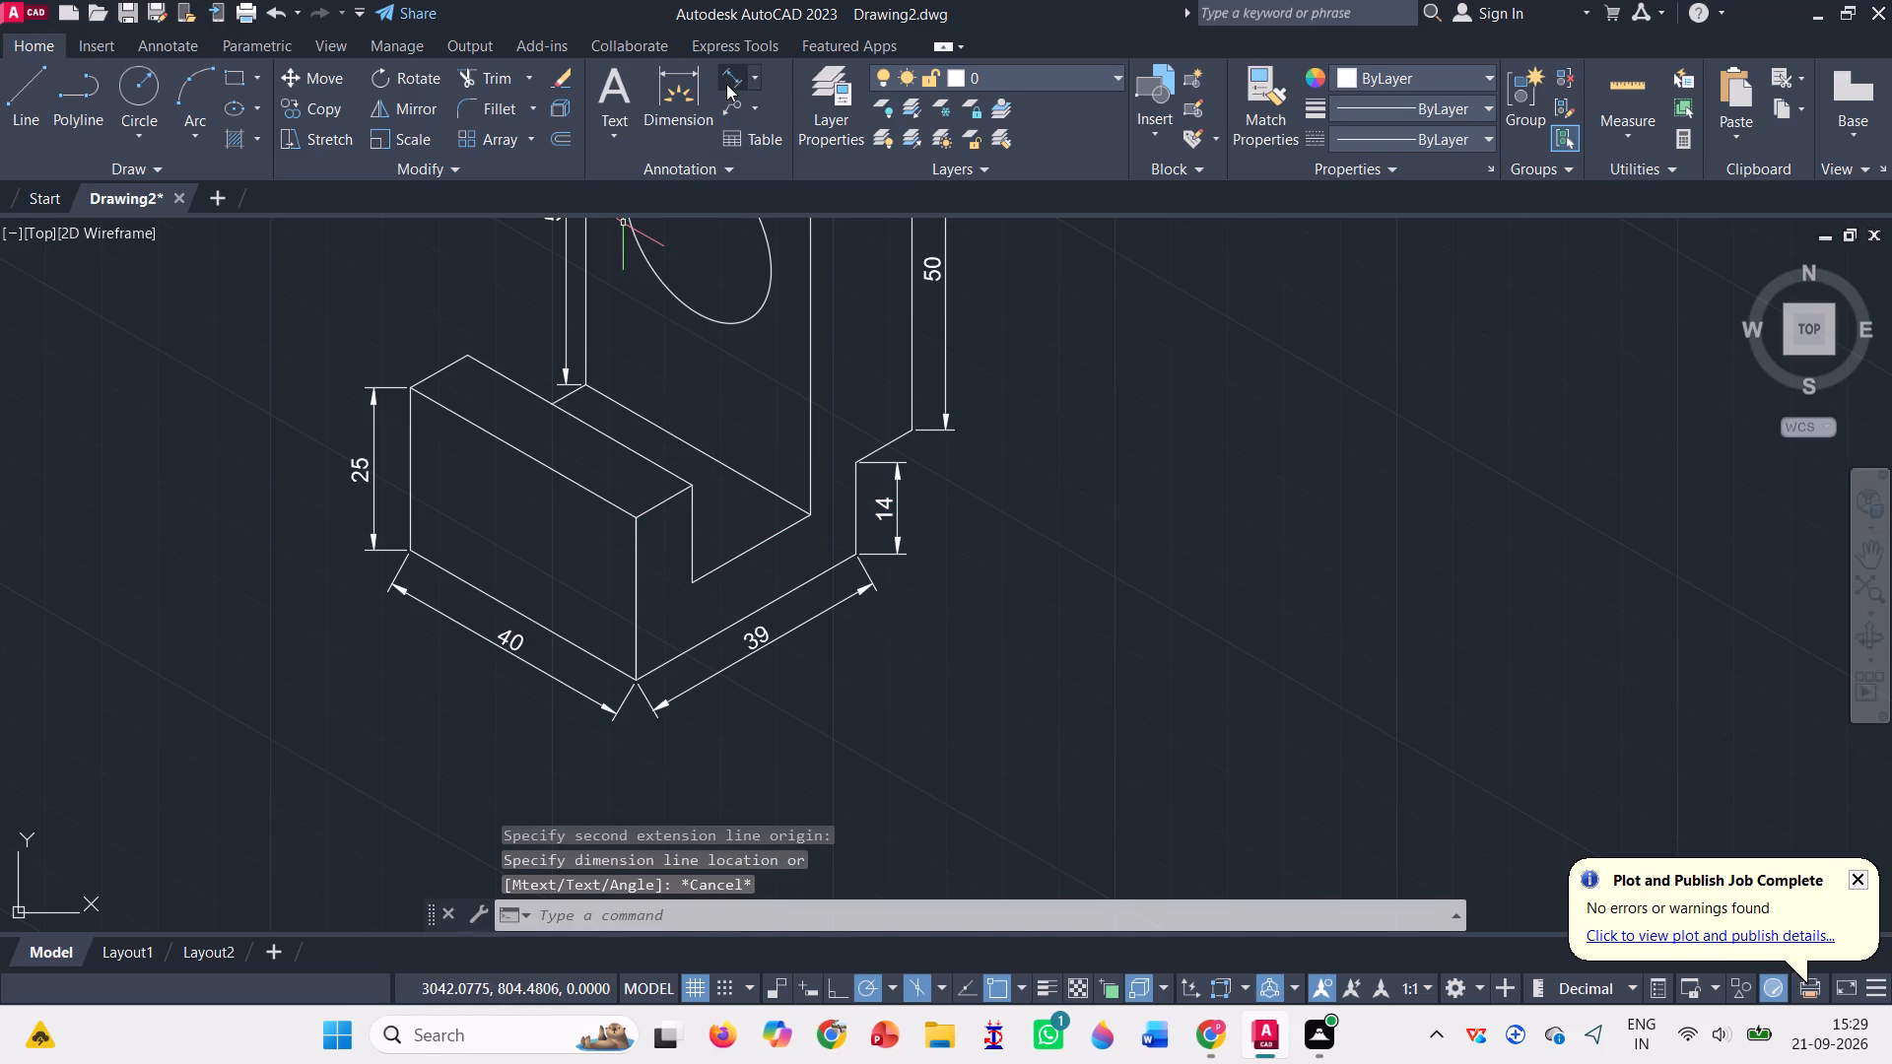
Add an aligned dimension to the low front wall's short top edge beside the slot, placed just below the edge.
click(726, 84)
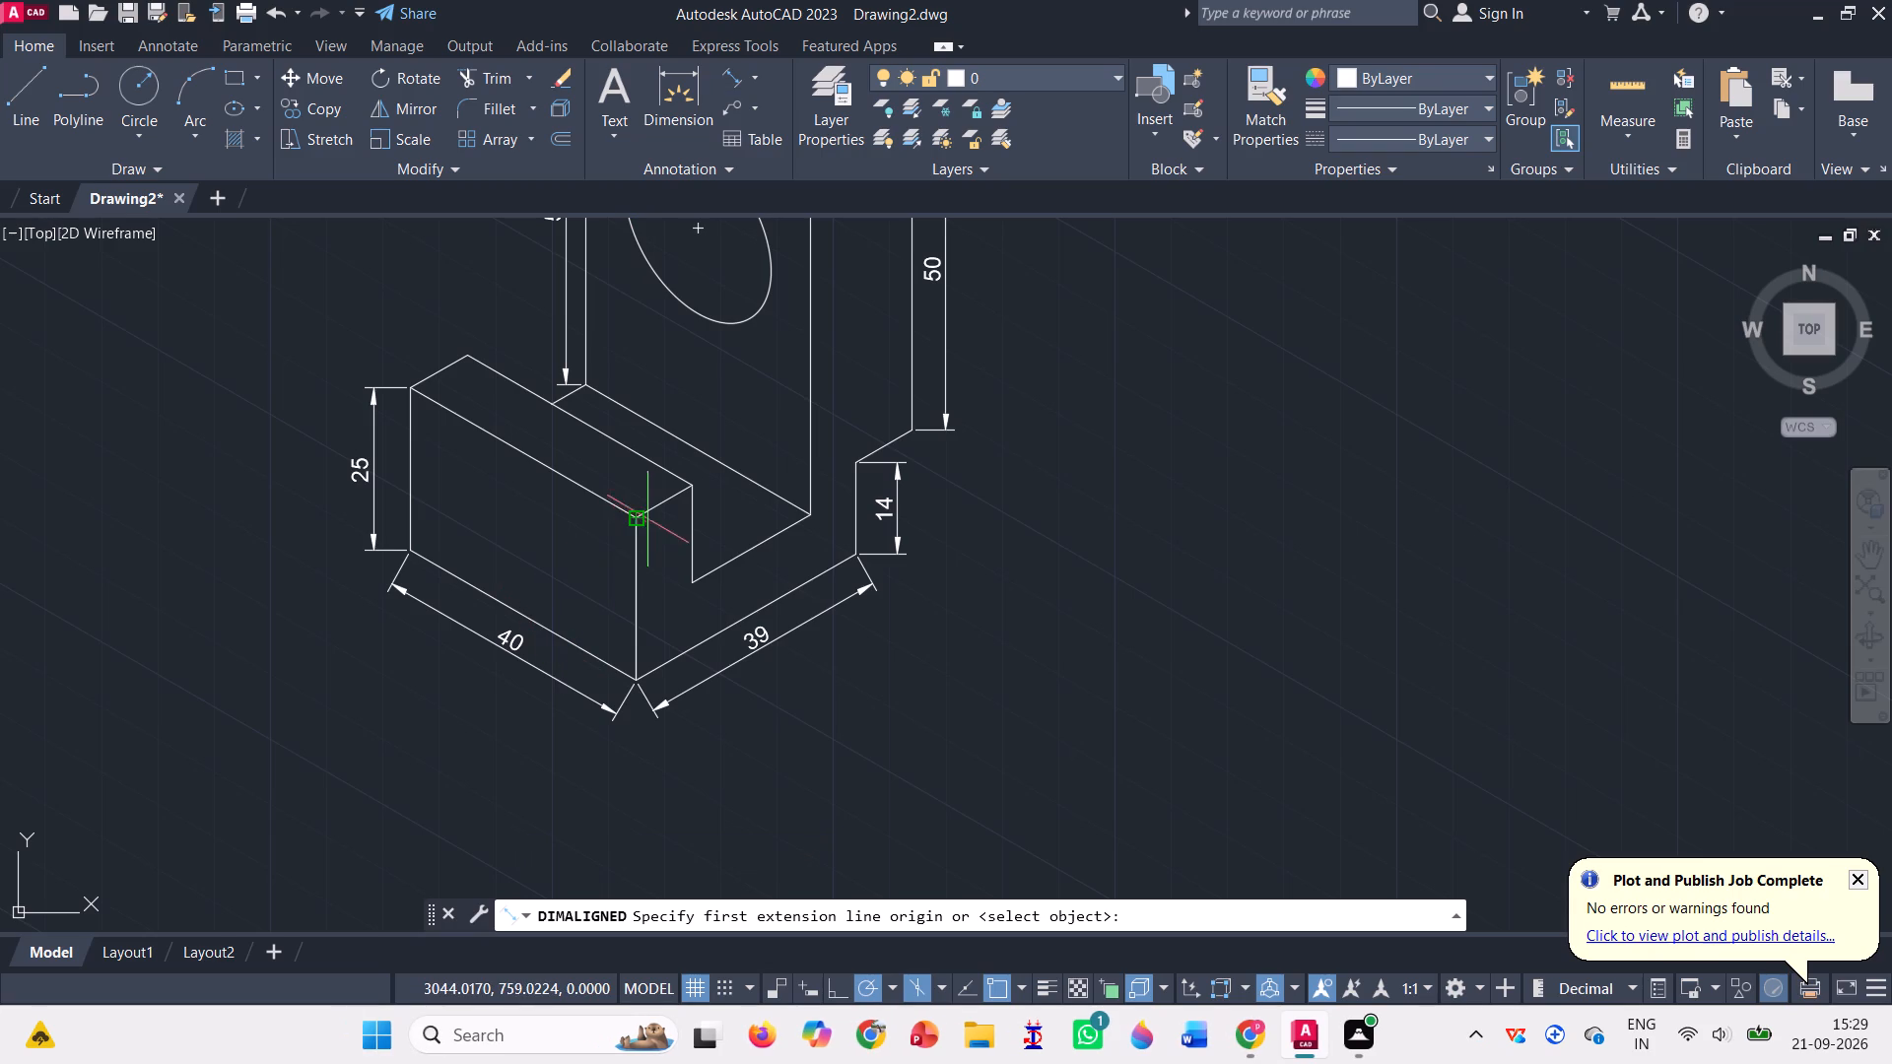
click(633, 521)
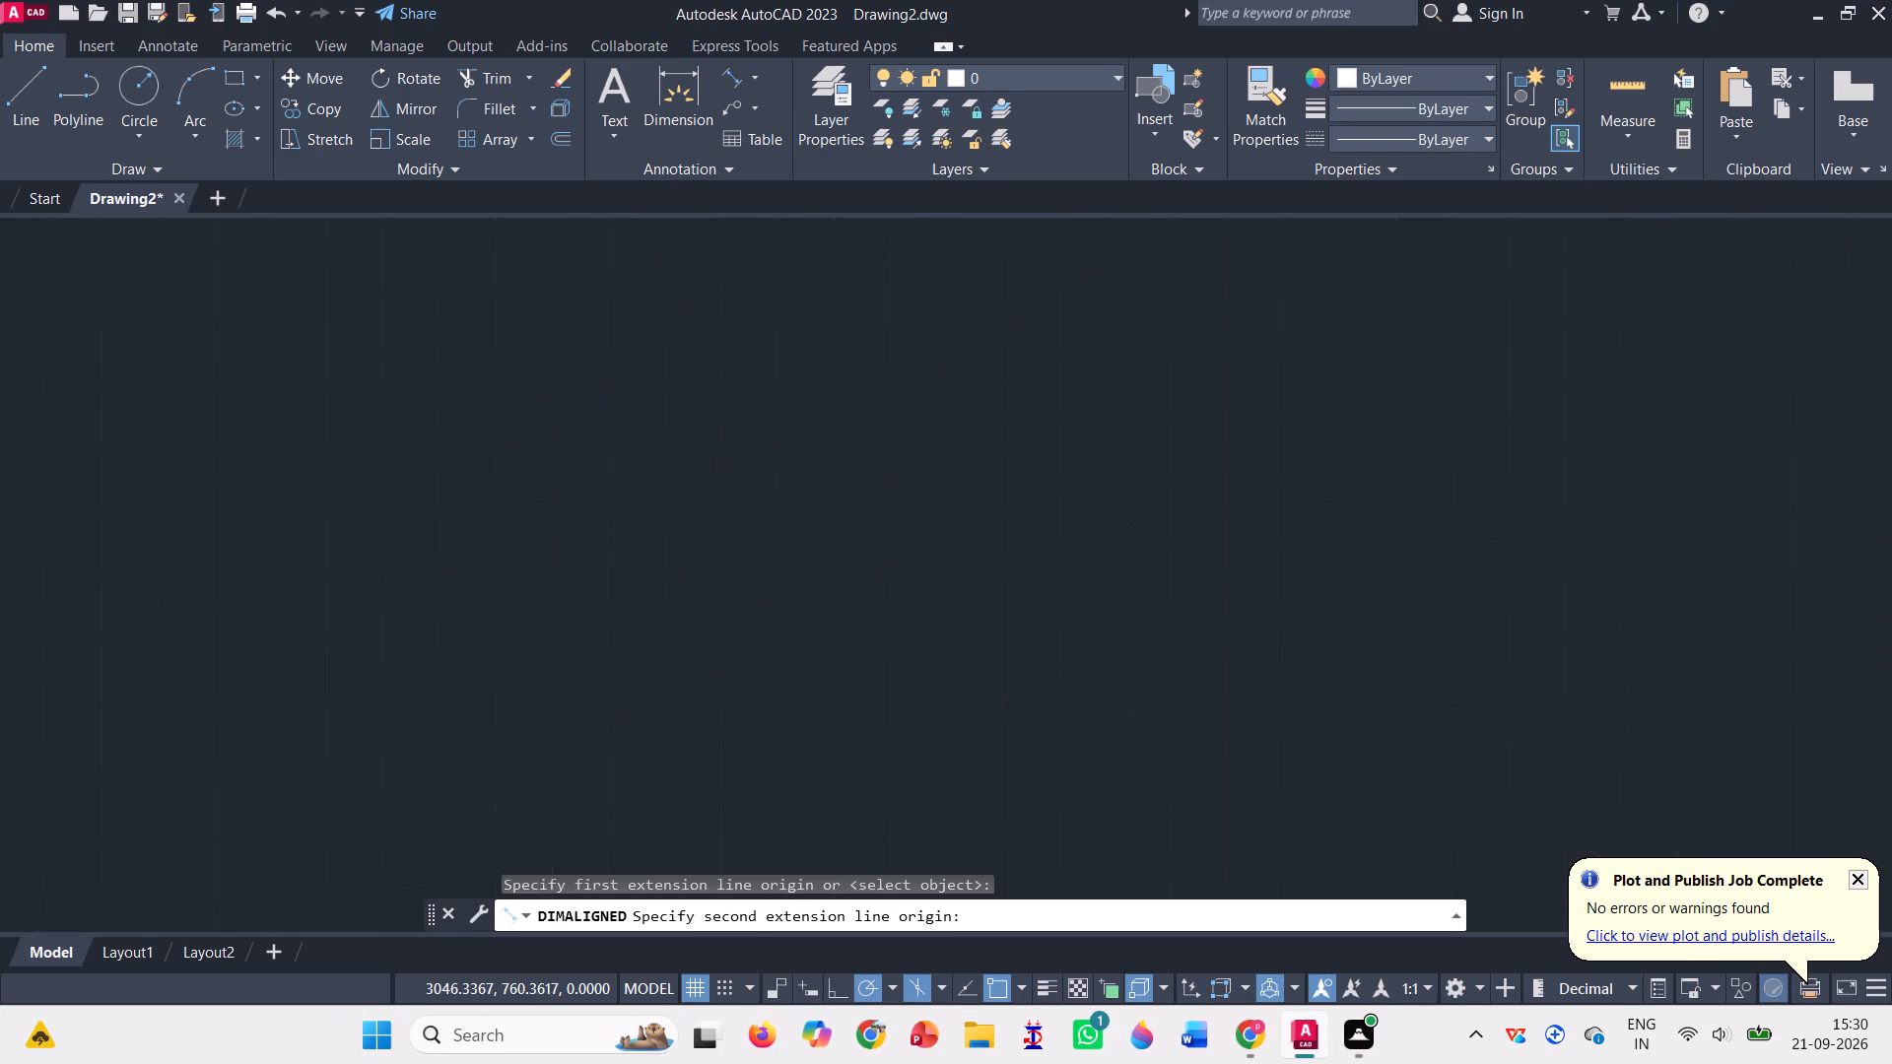
click(688, 491)
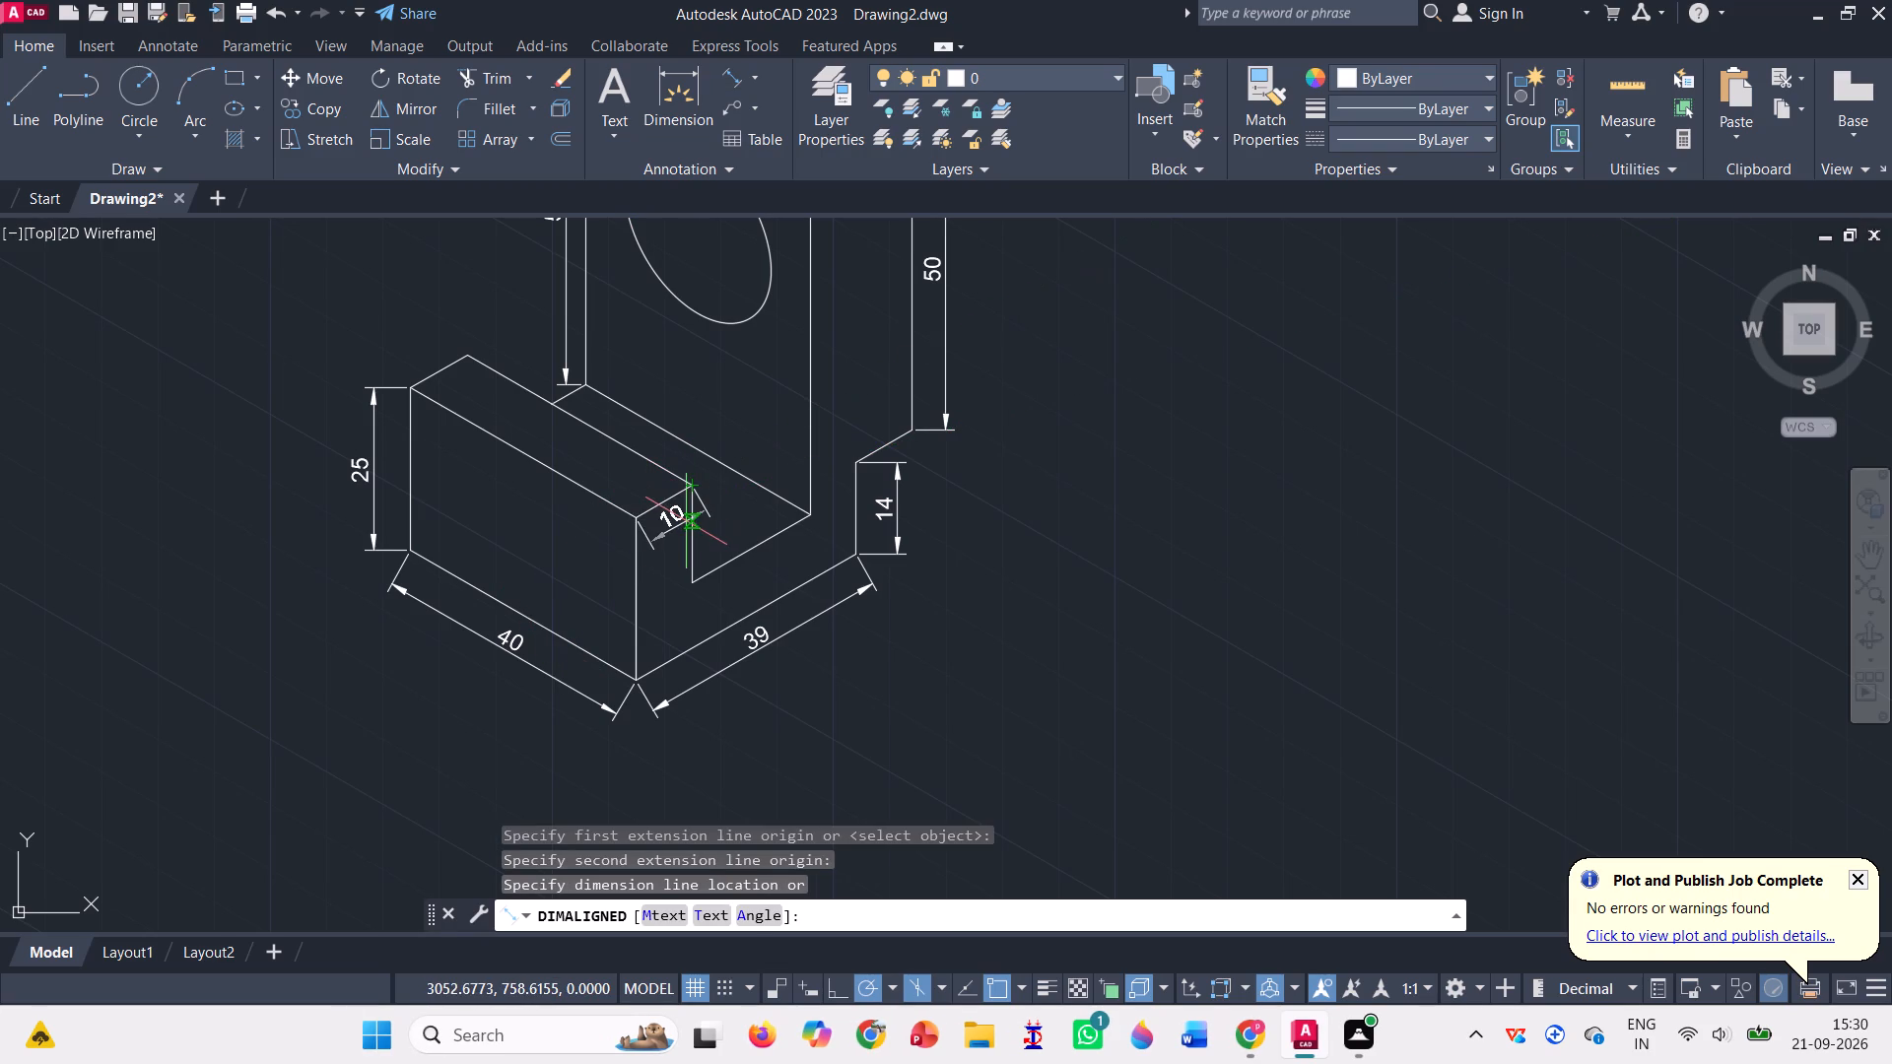
click(686, 521)
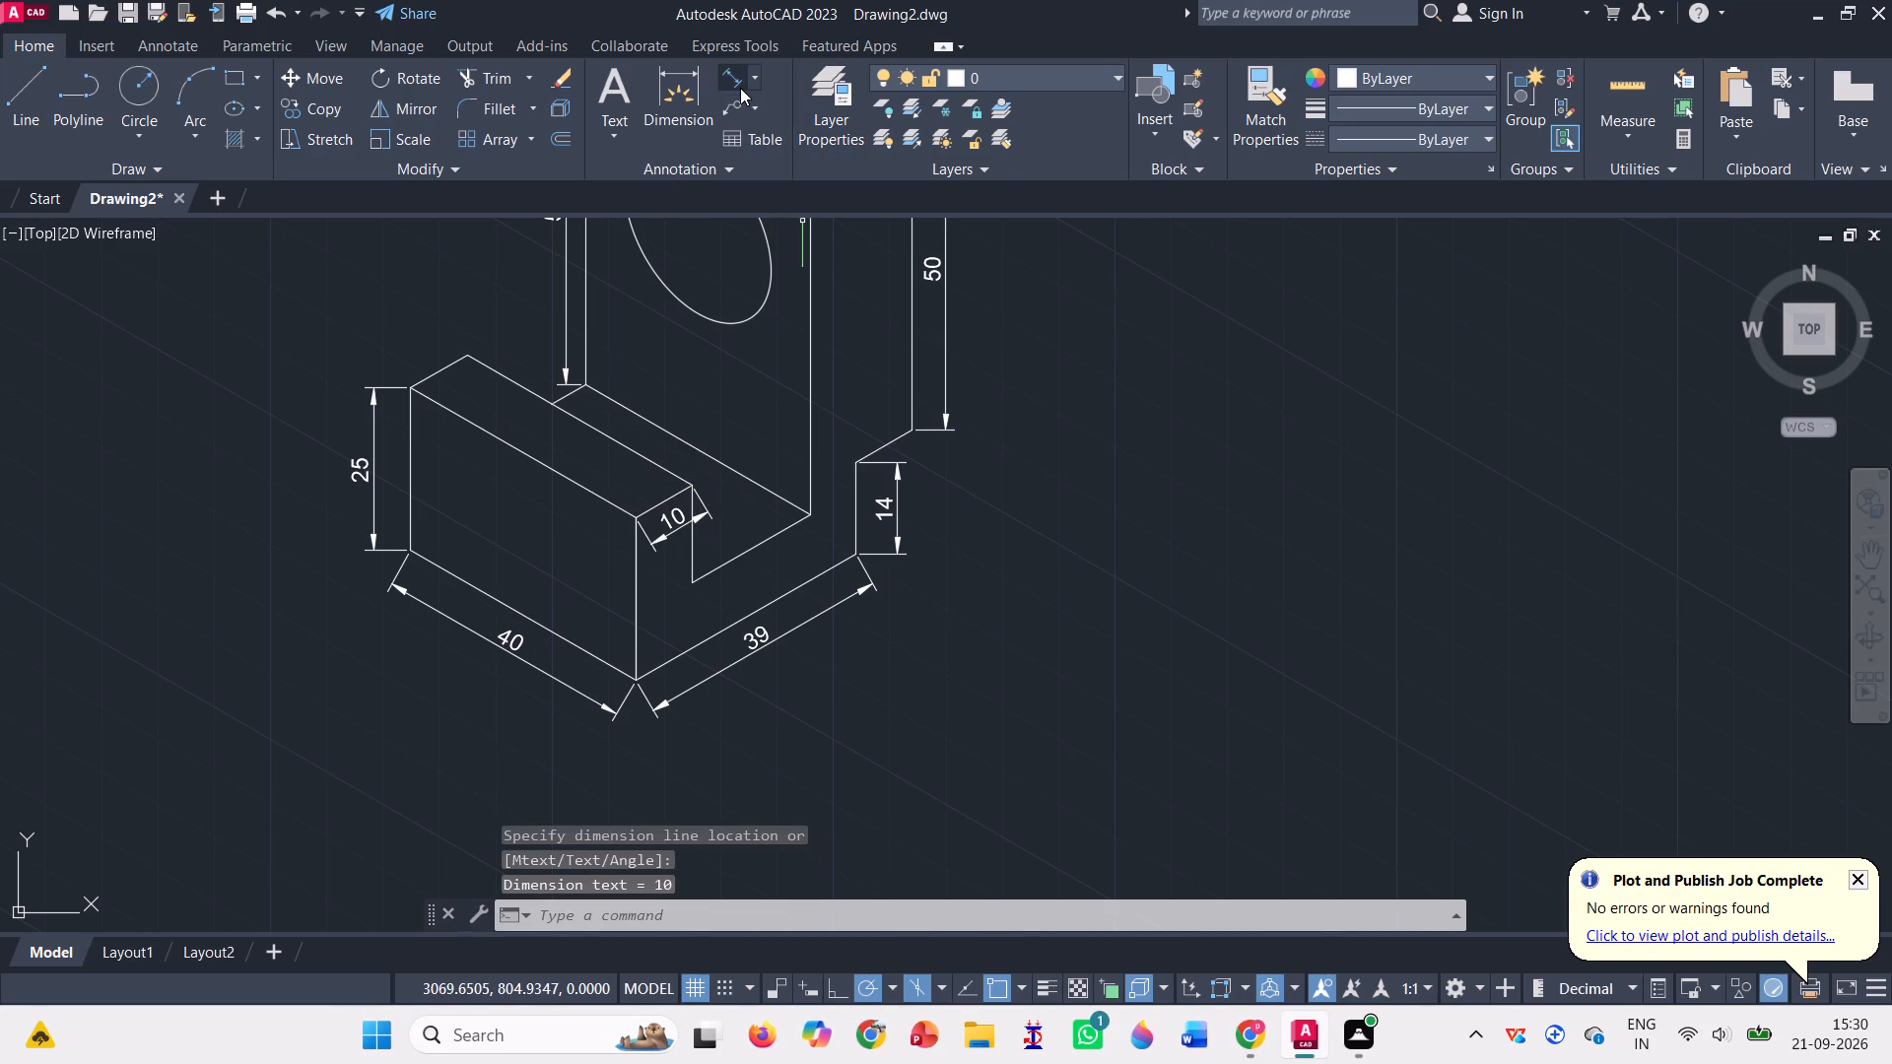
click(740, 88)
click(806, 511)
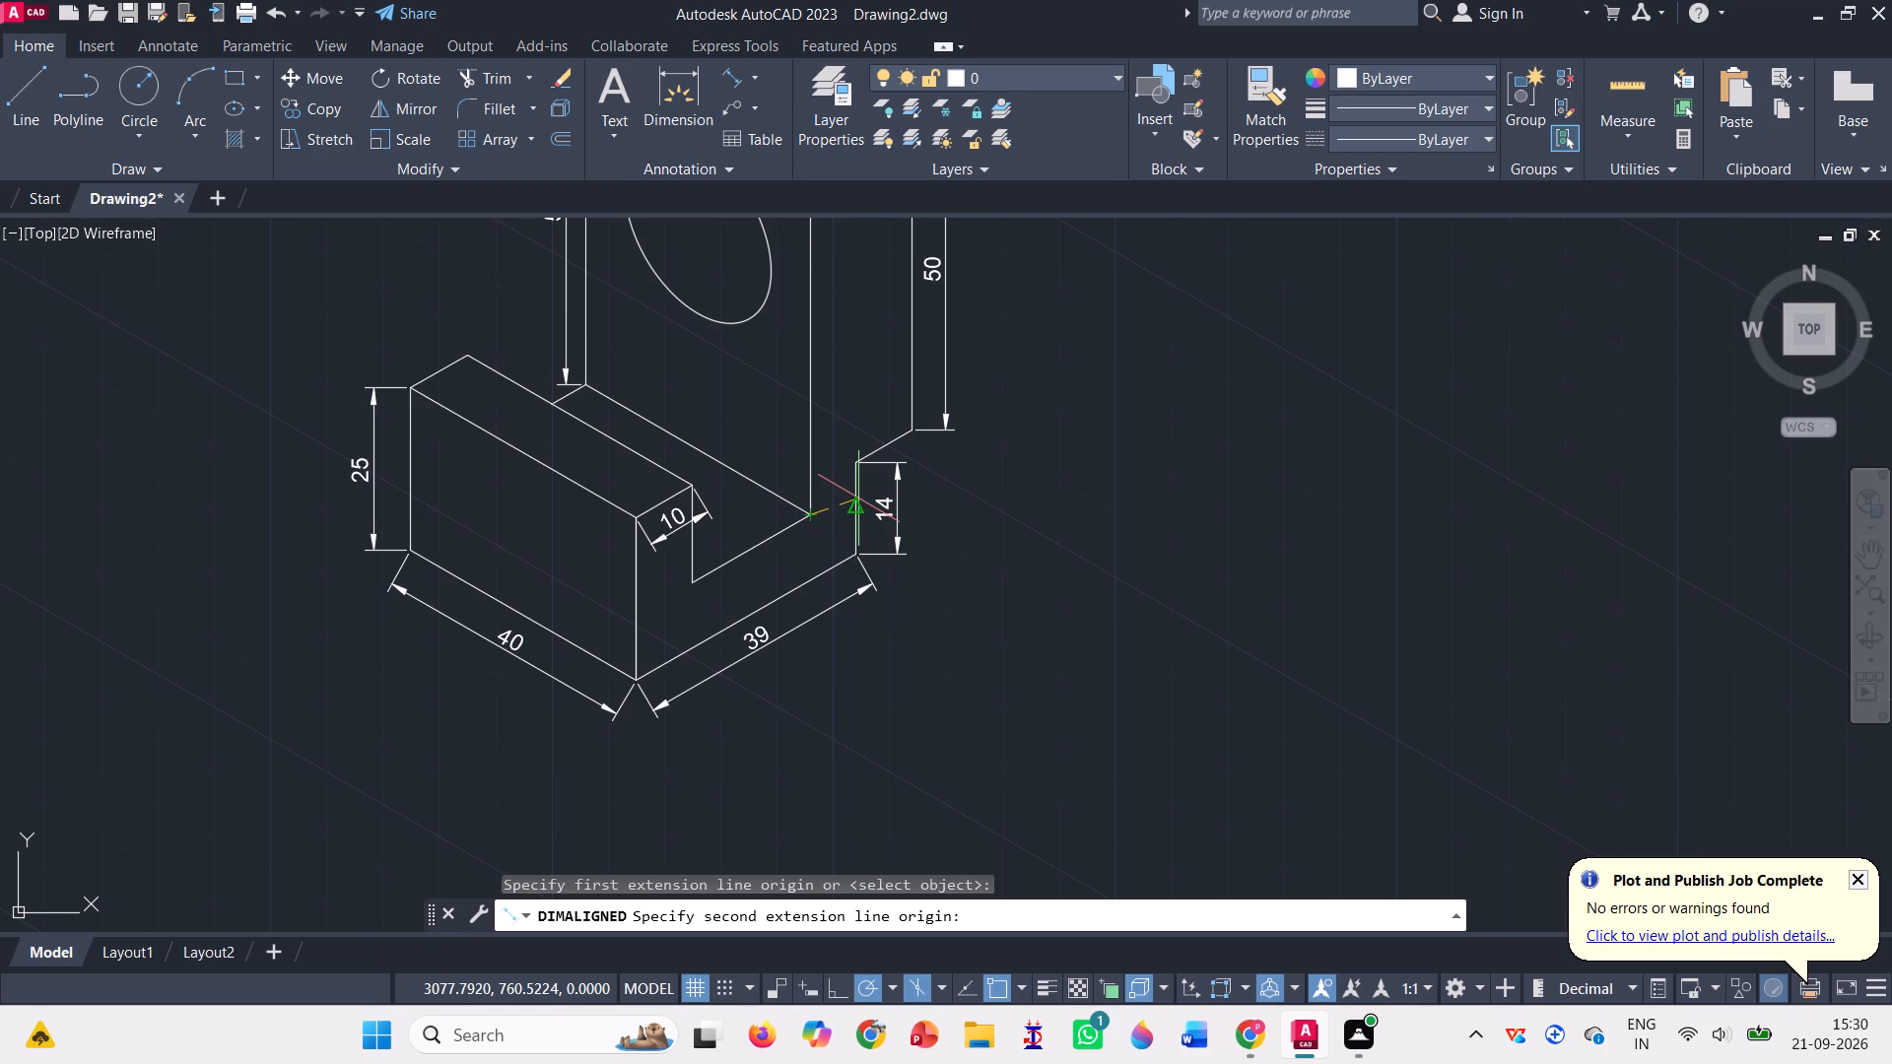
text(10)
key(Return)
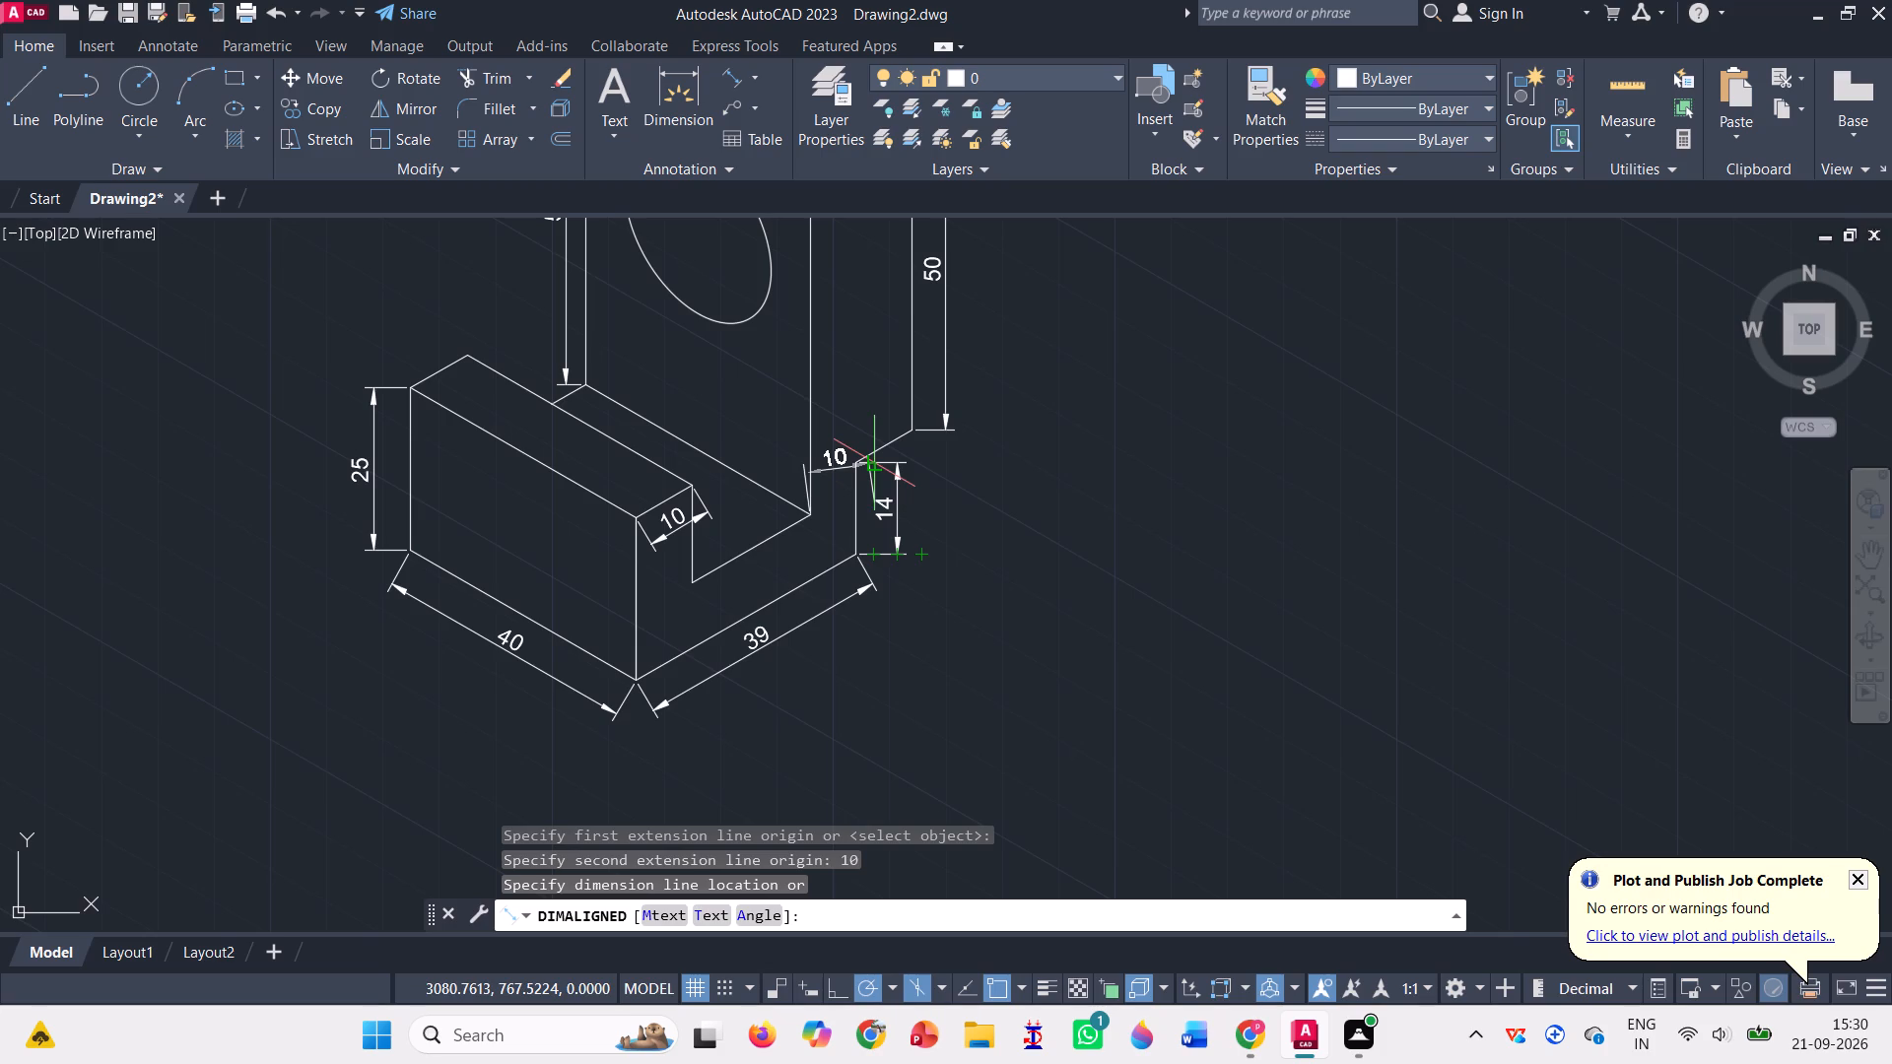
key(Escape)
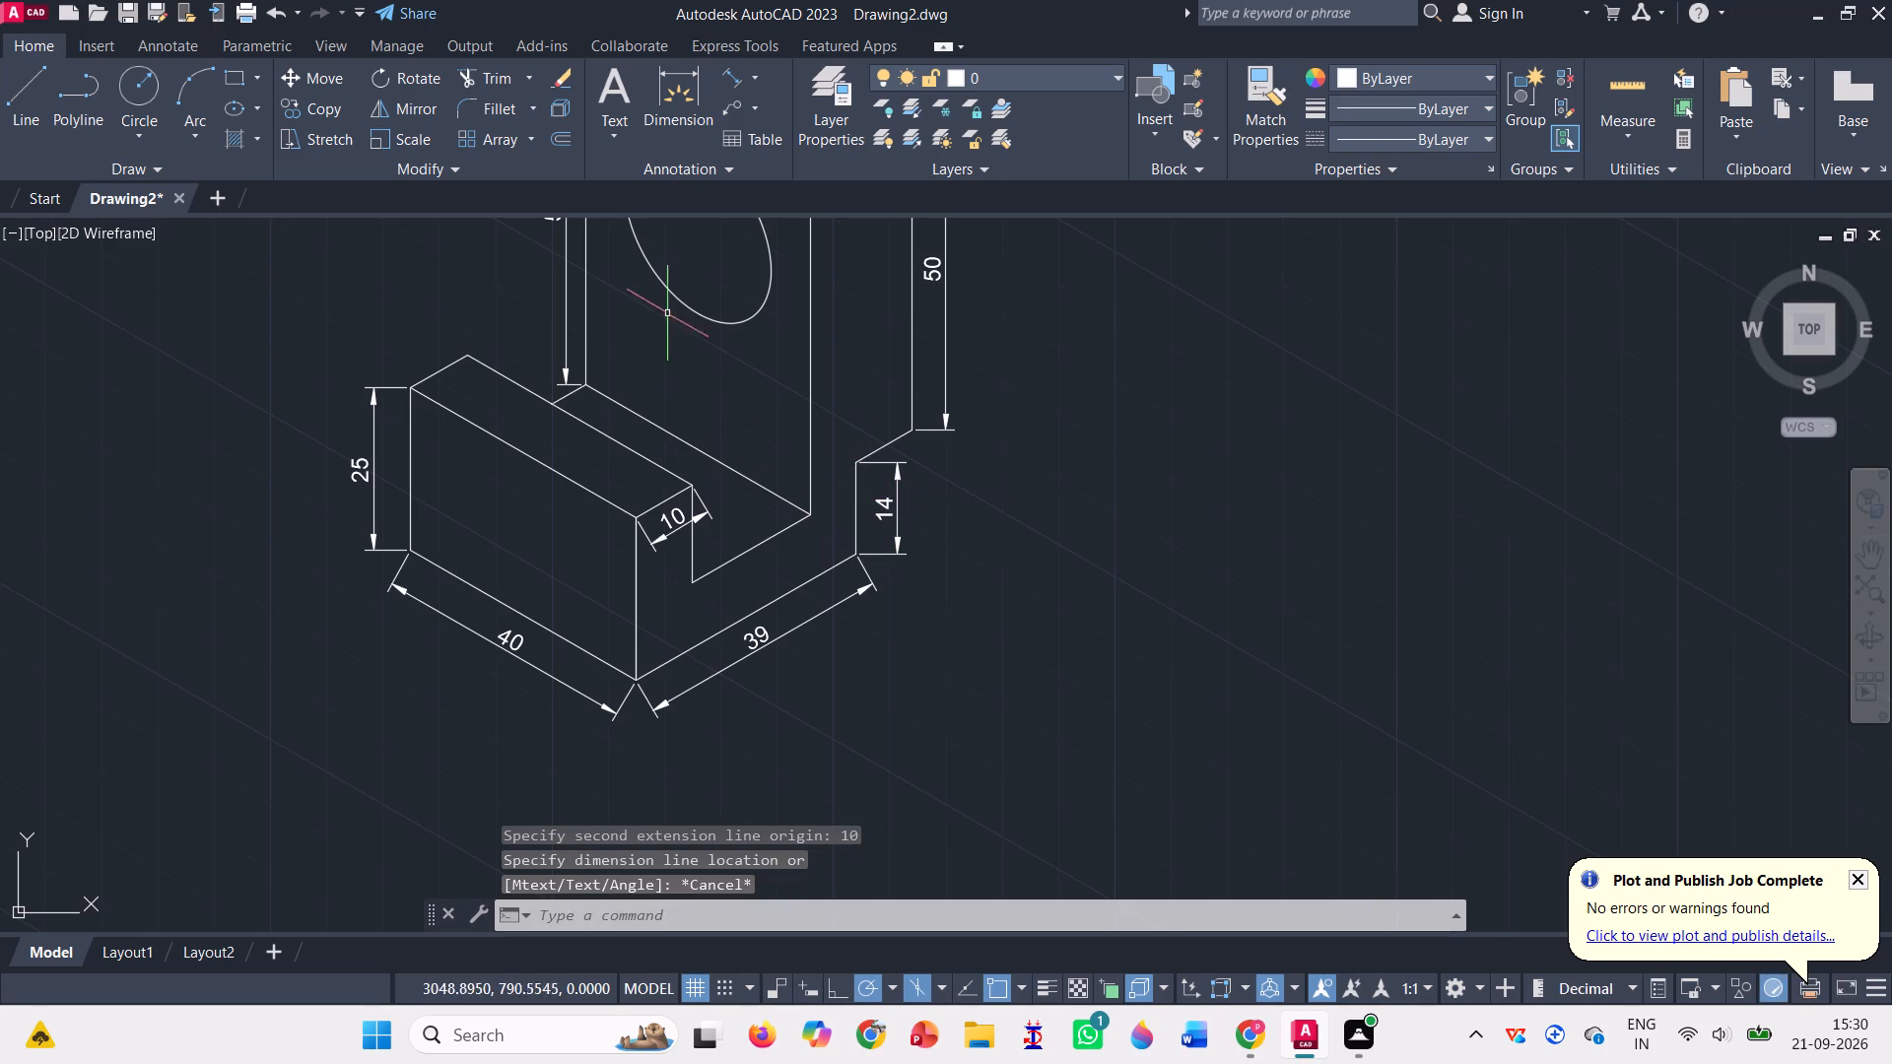
Draw a vertical line from the circular hole's centre to the midpoint of the upright's front top edge.
click(27, 103)
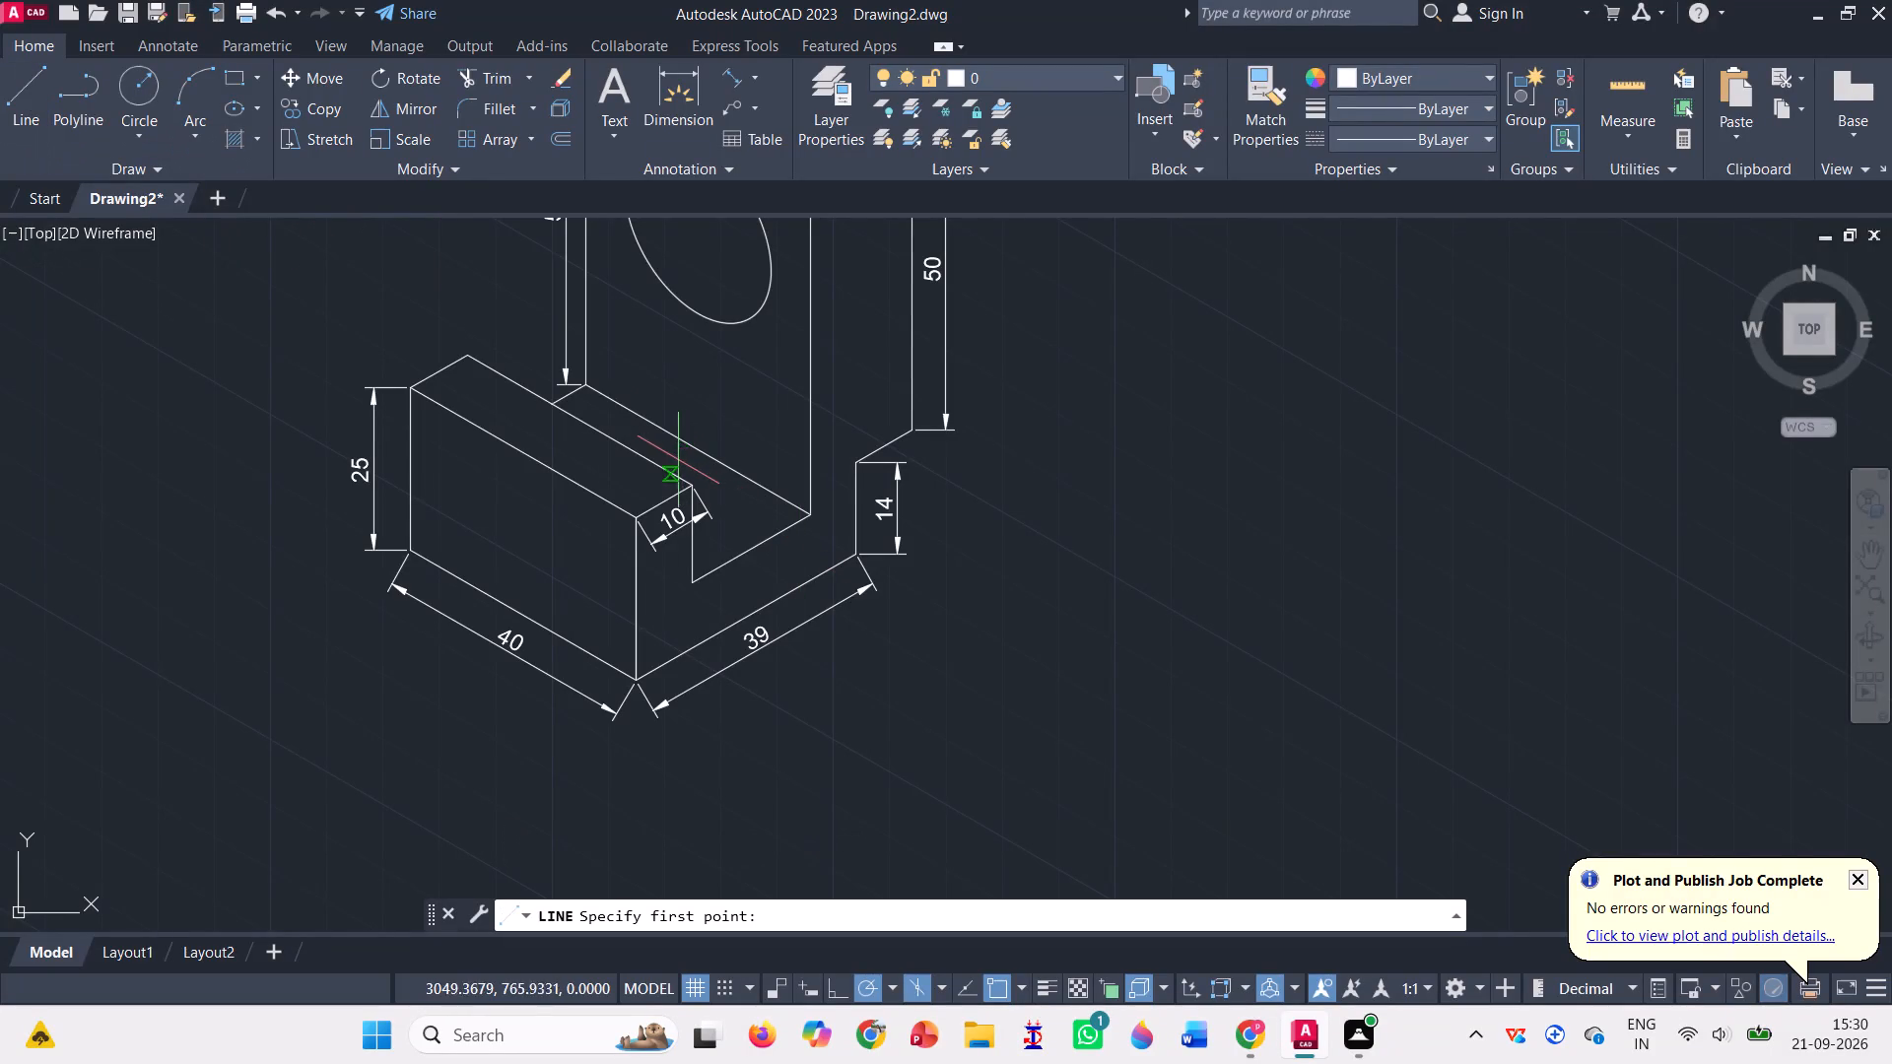
scroll(599, 464, down, 1)
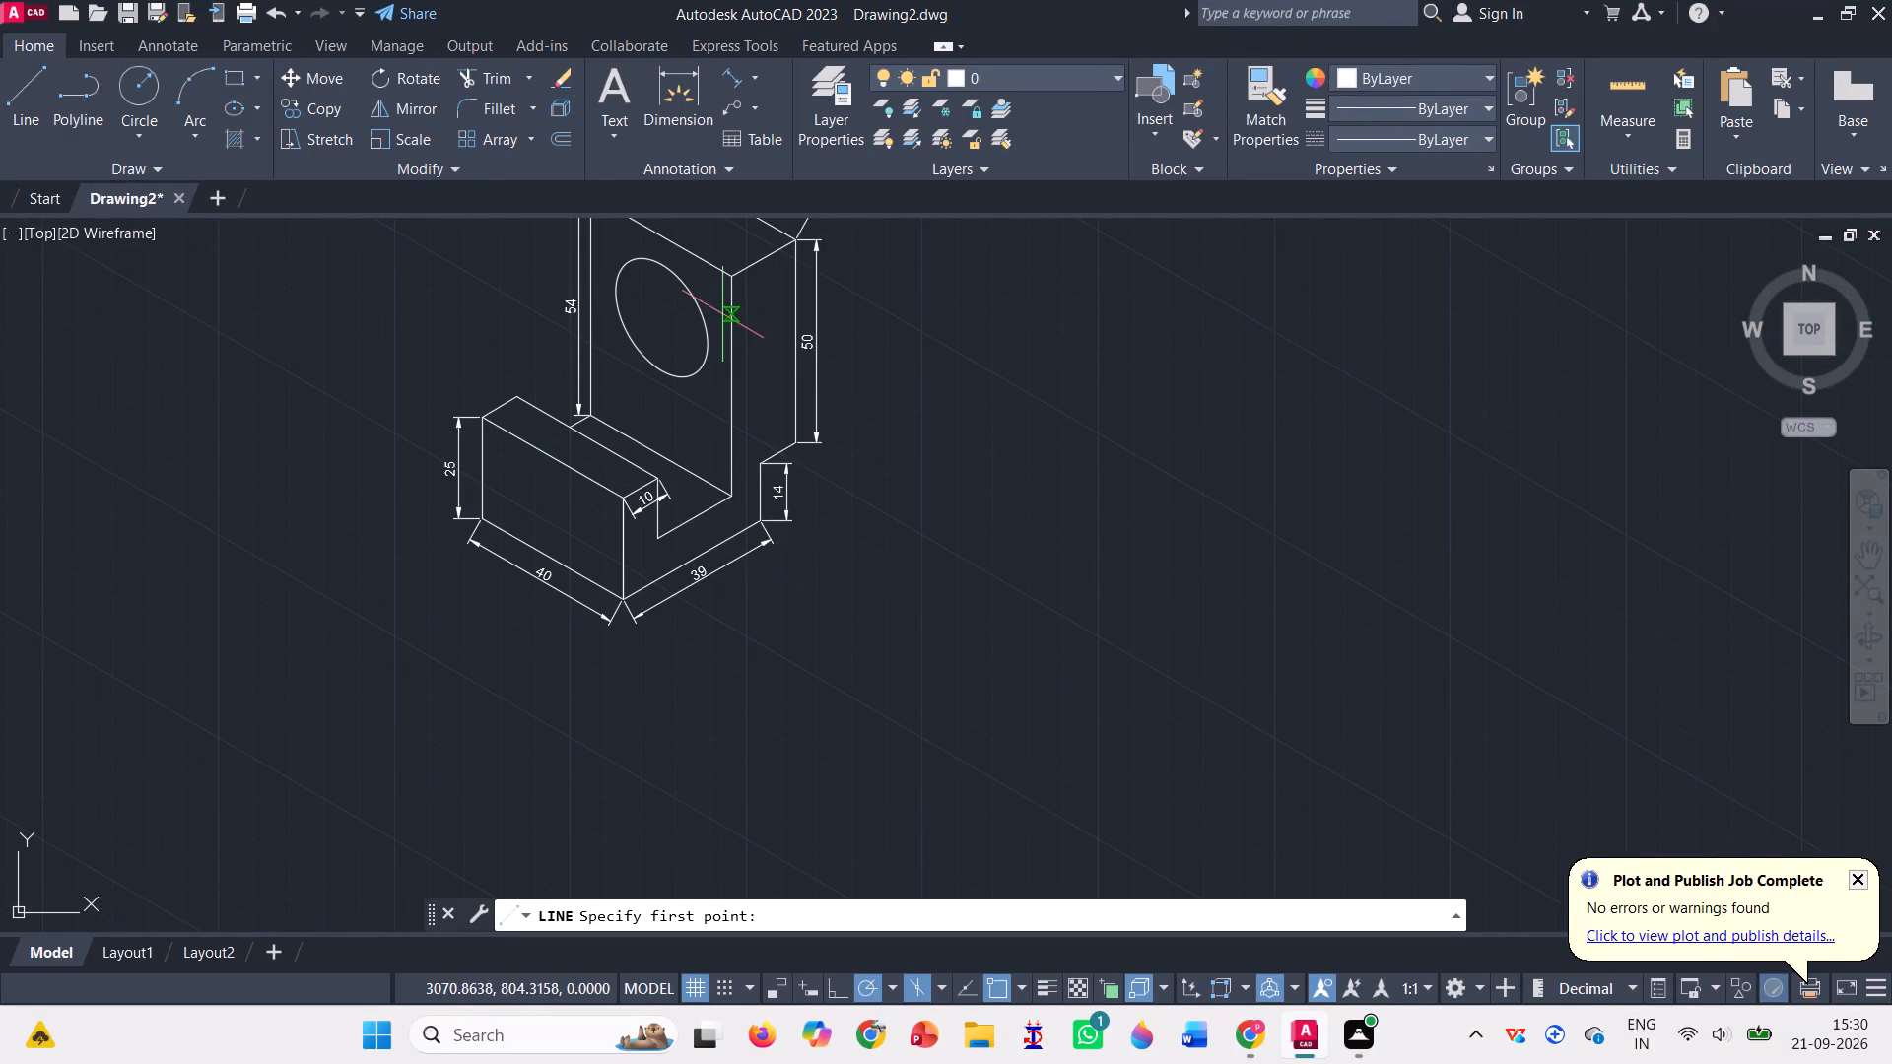
scroll(1080, 582, down, 2)
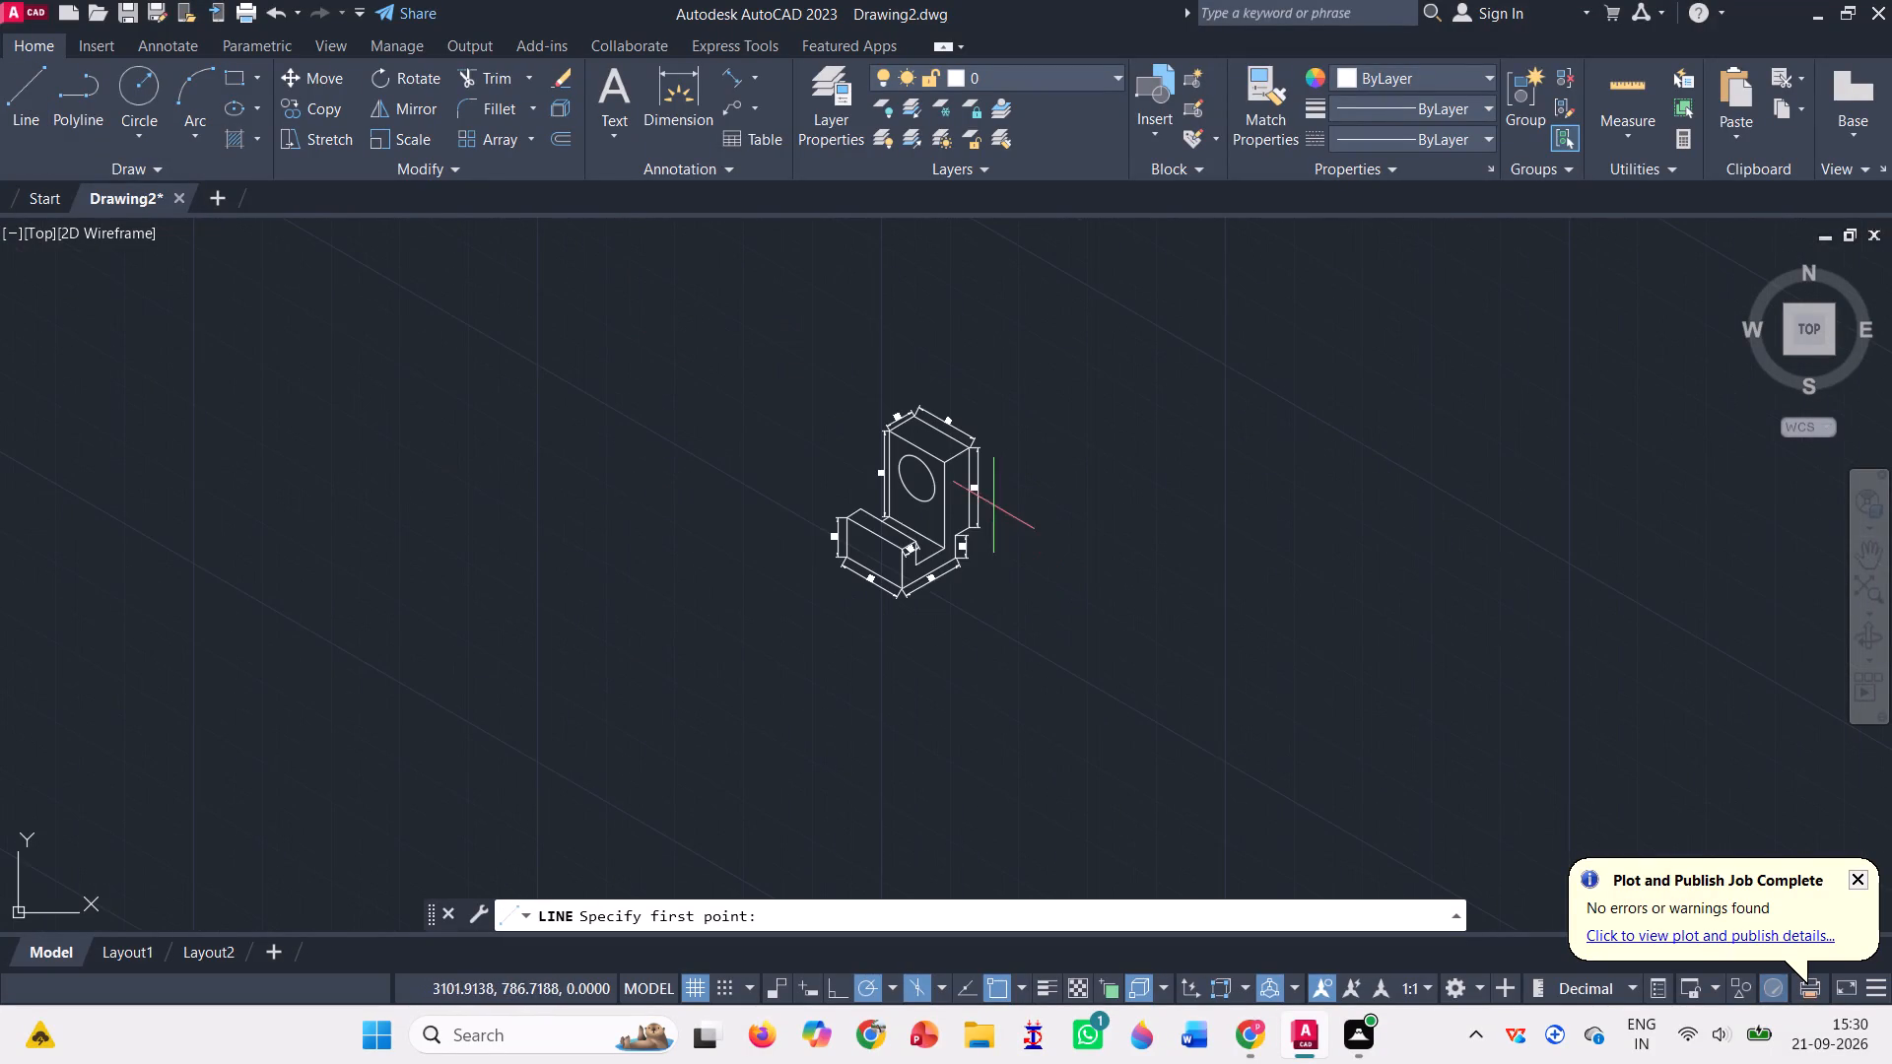
scroll(925, 458, up, 3)
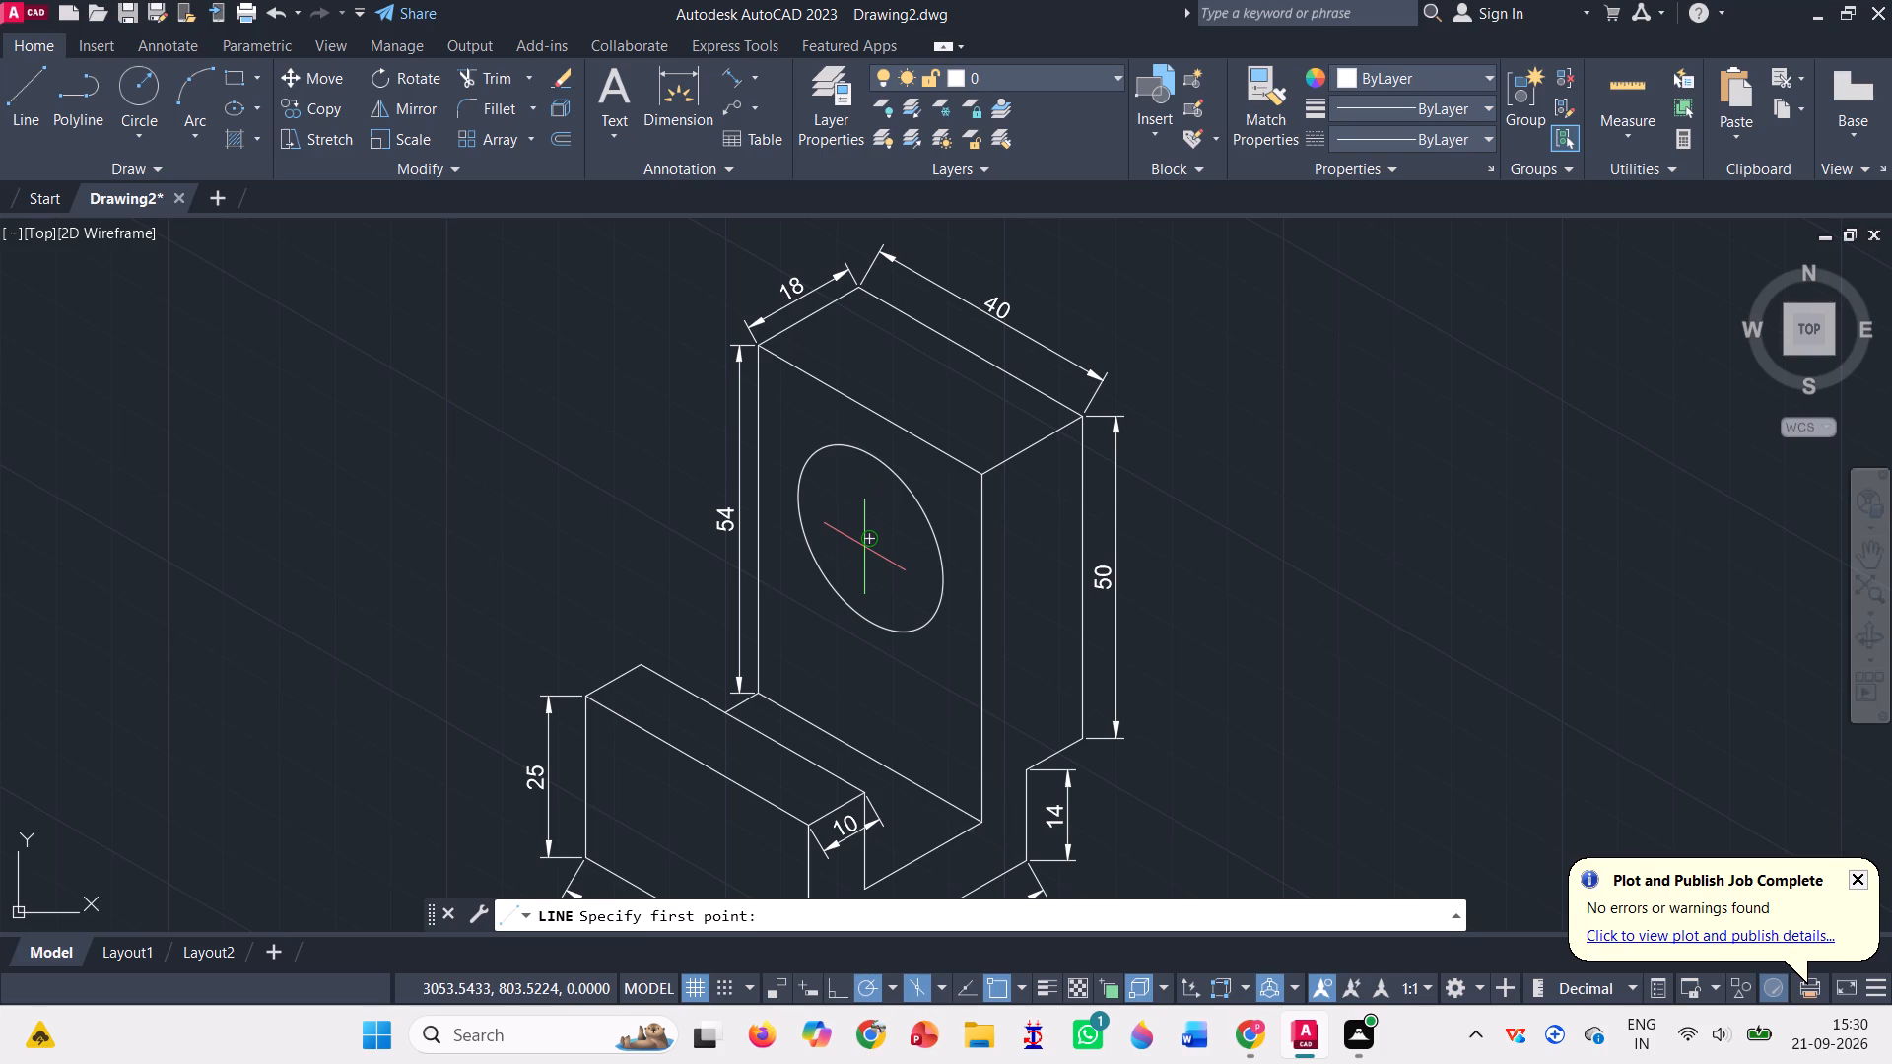
click(864, 547)
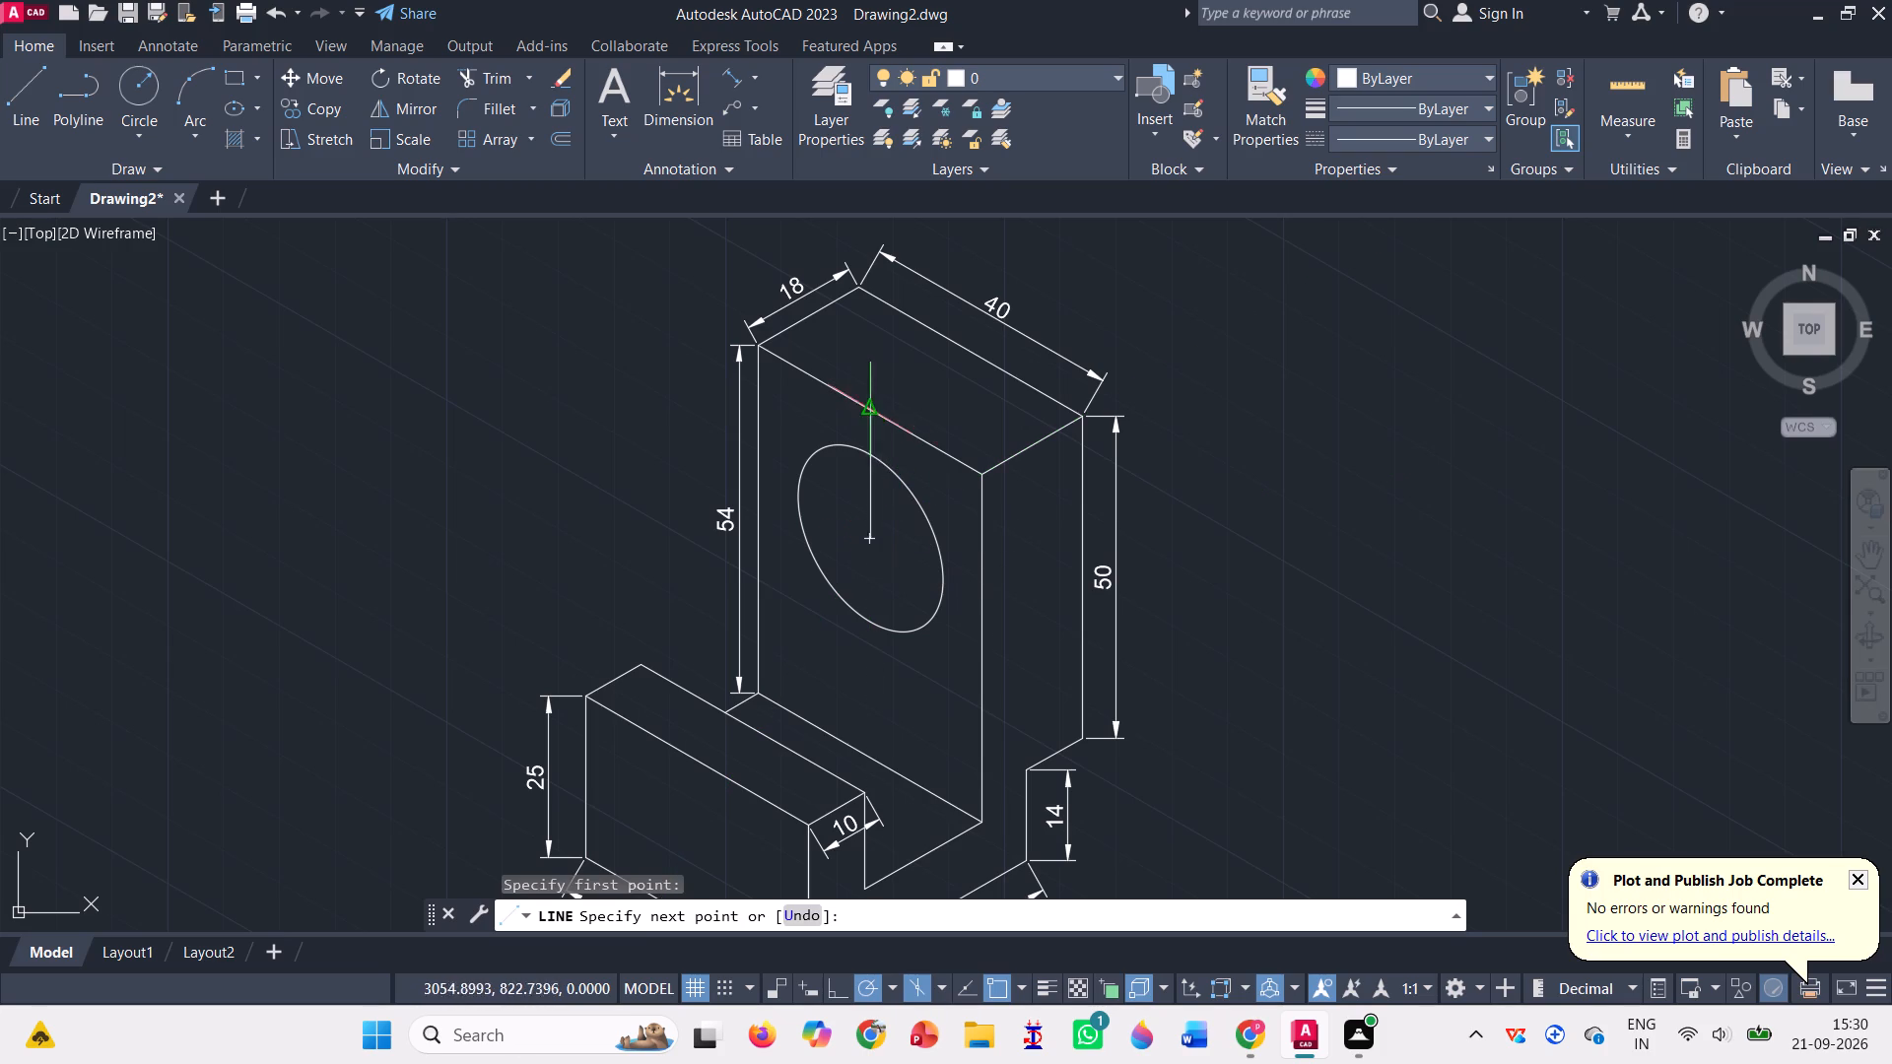
click(866, 410)
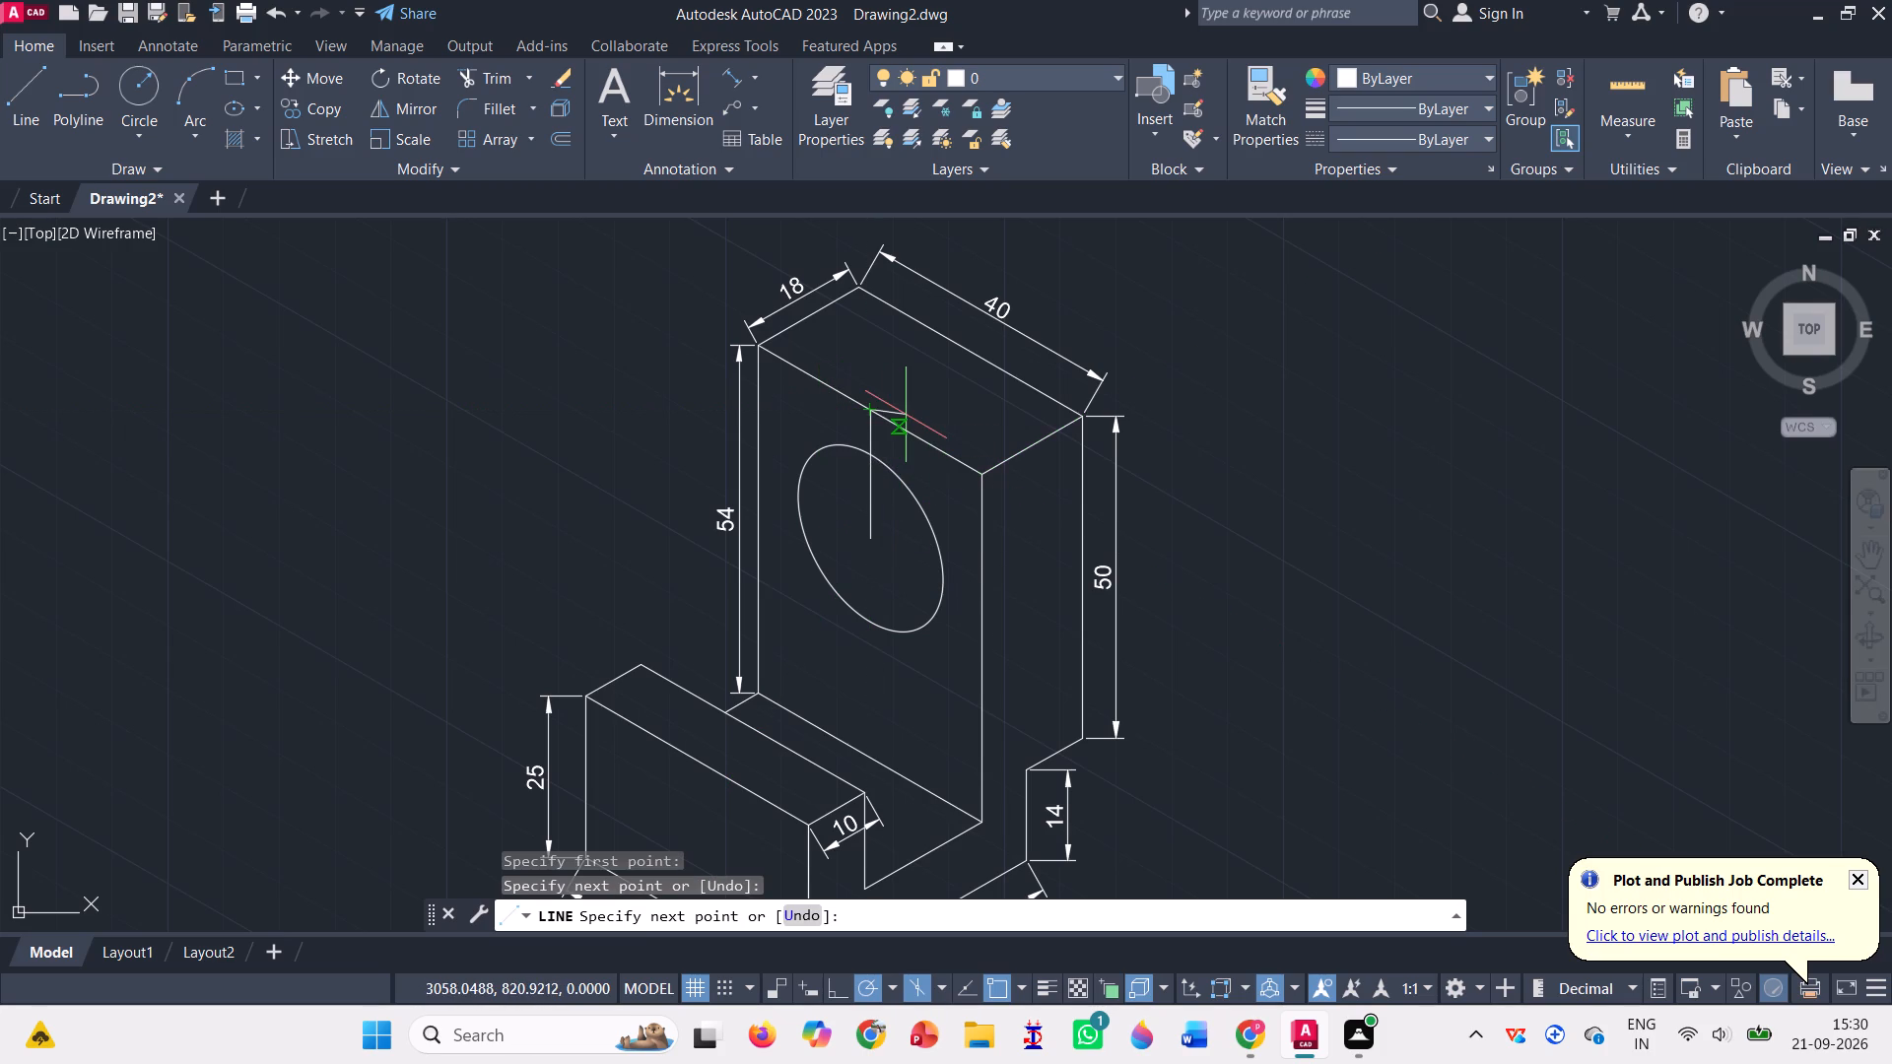
key(Escape)
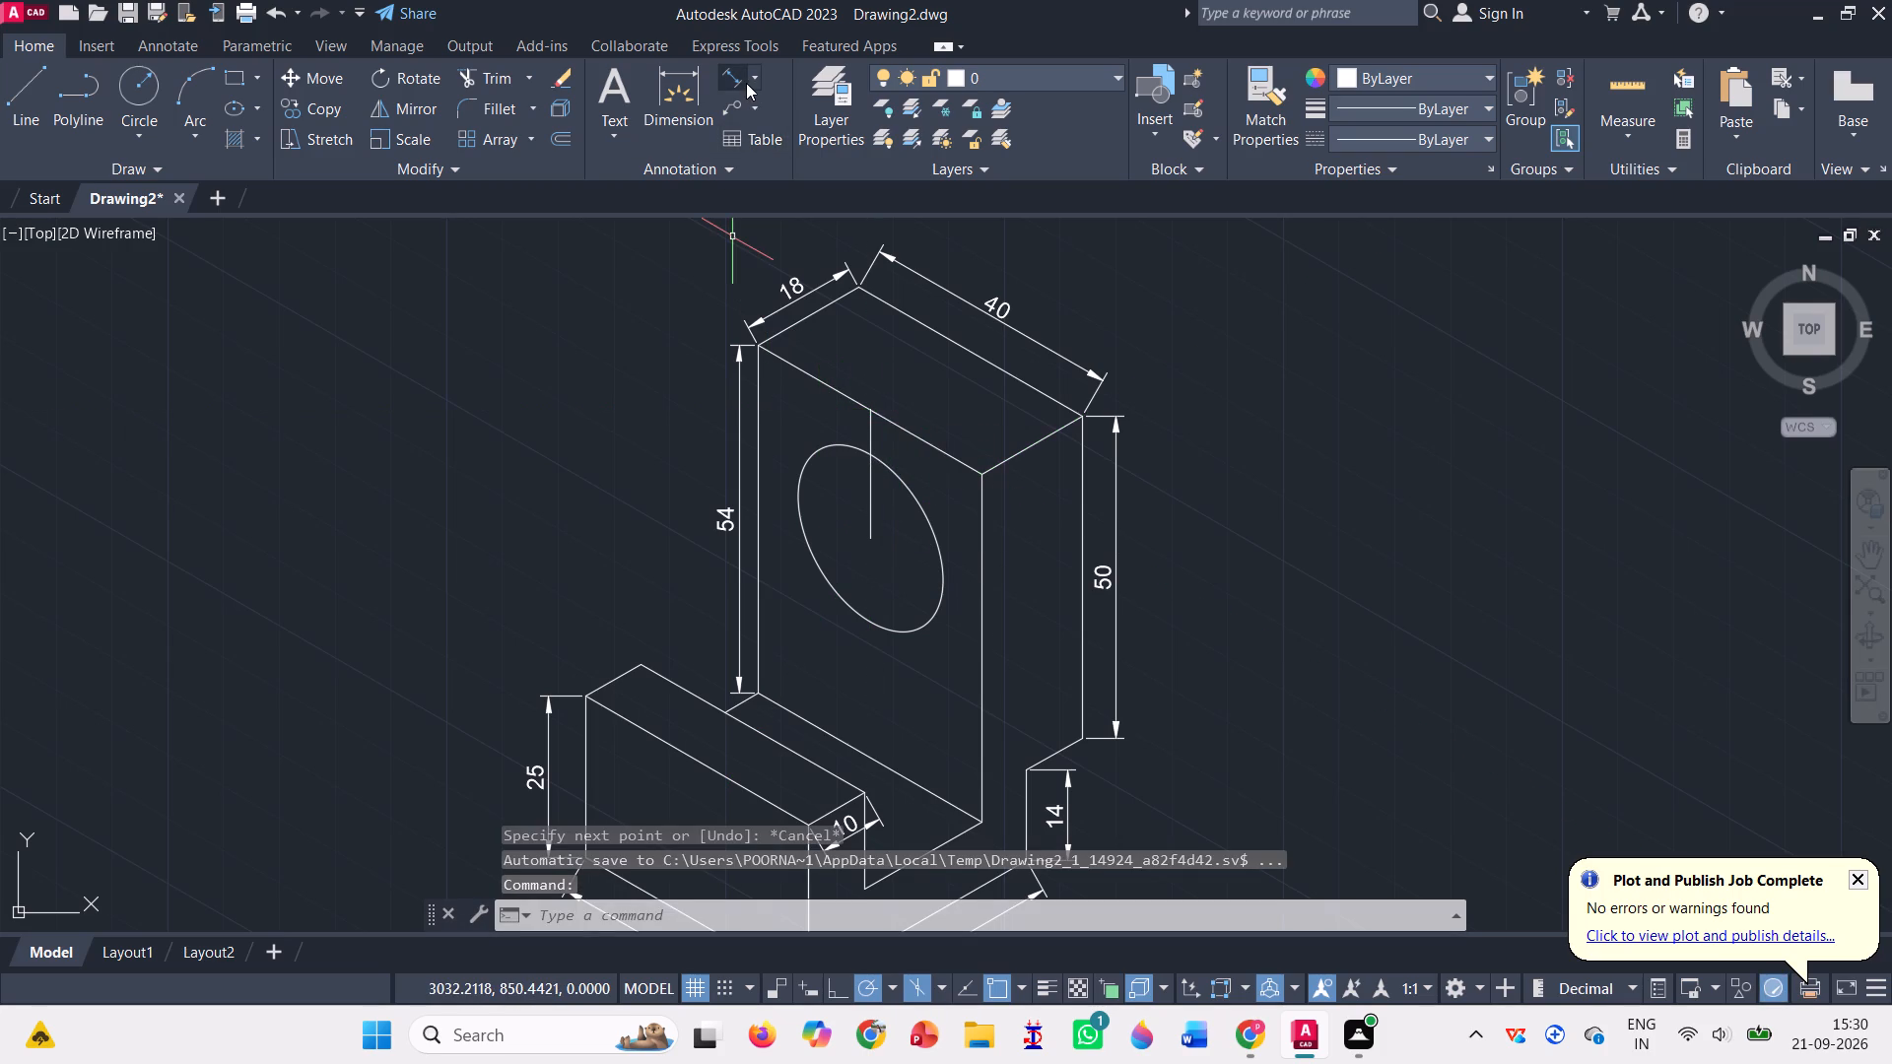
Add an aligned dimension from the circular hole's centre to the midpoint of the upright's front top edge, placed beside the vertical line.
click(730, 80)
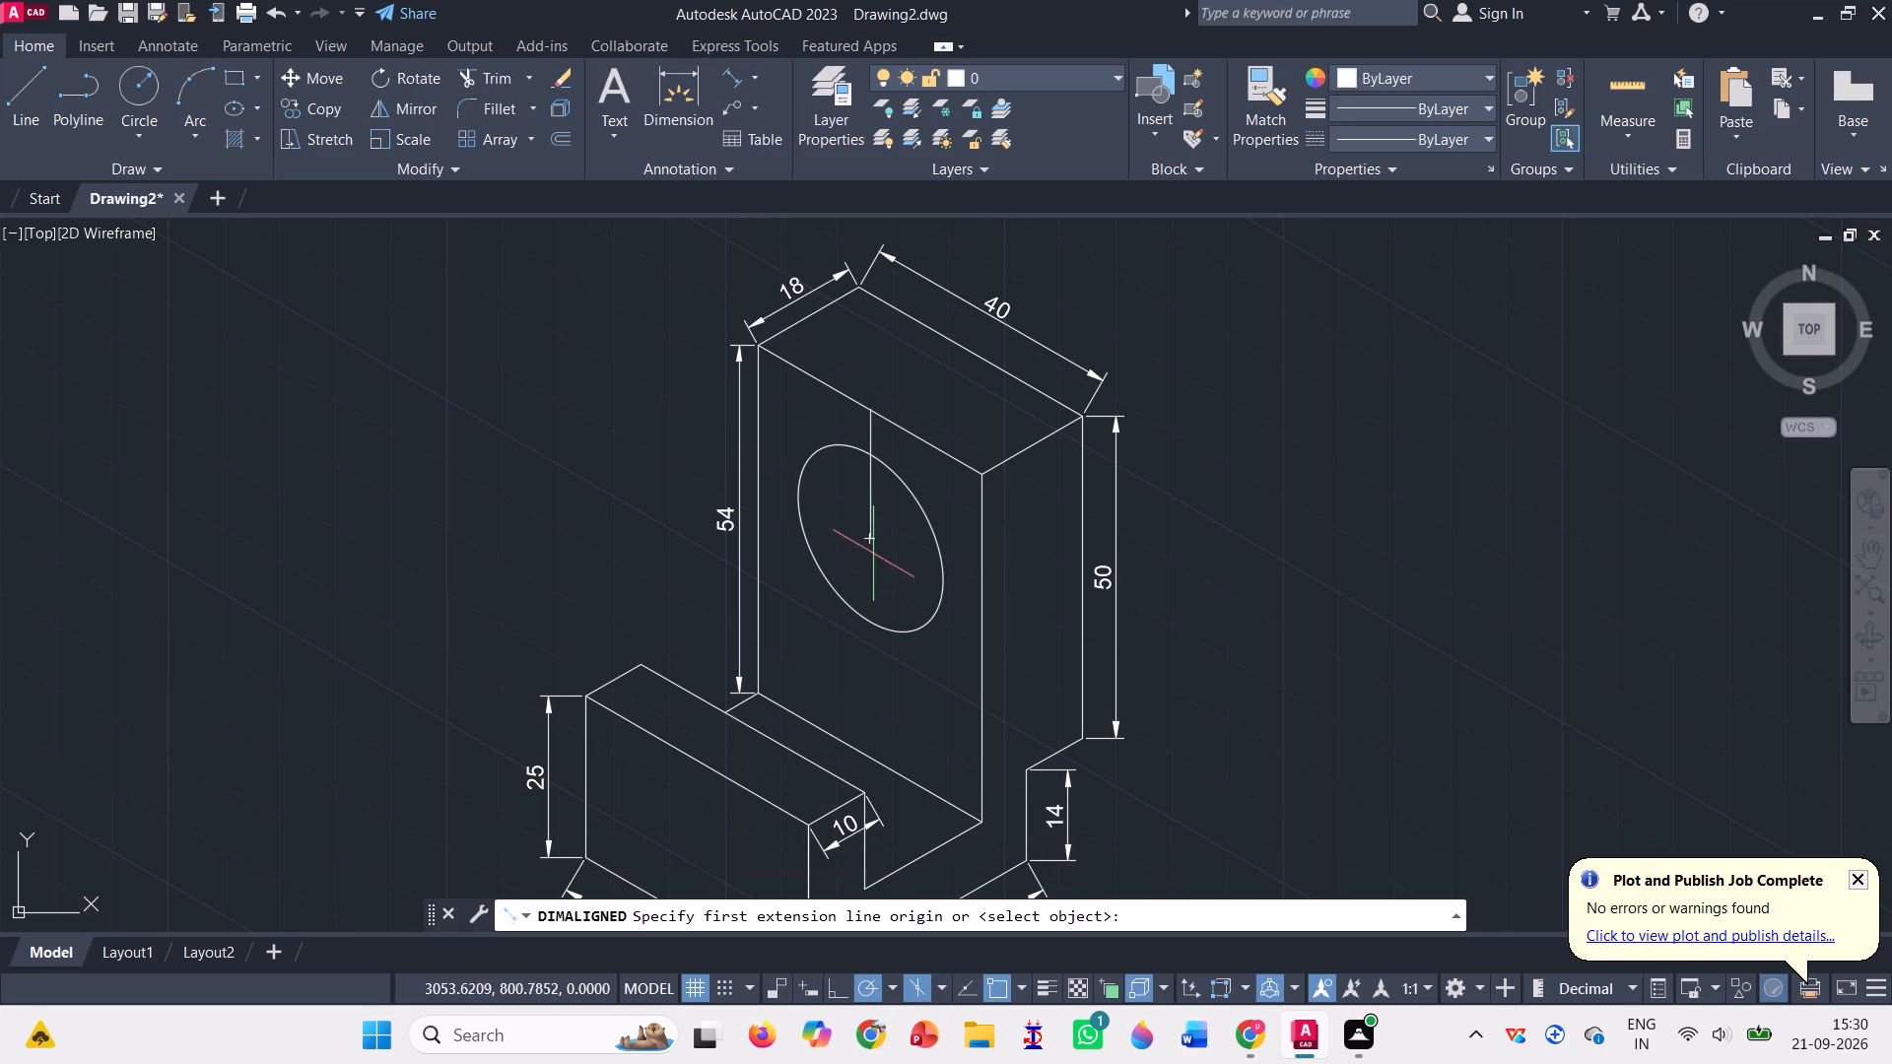
click(864, 534)
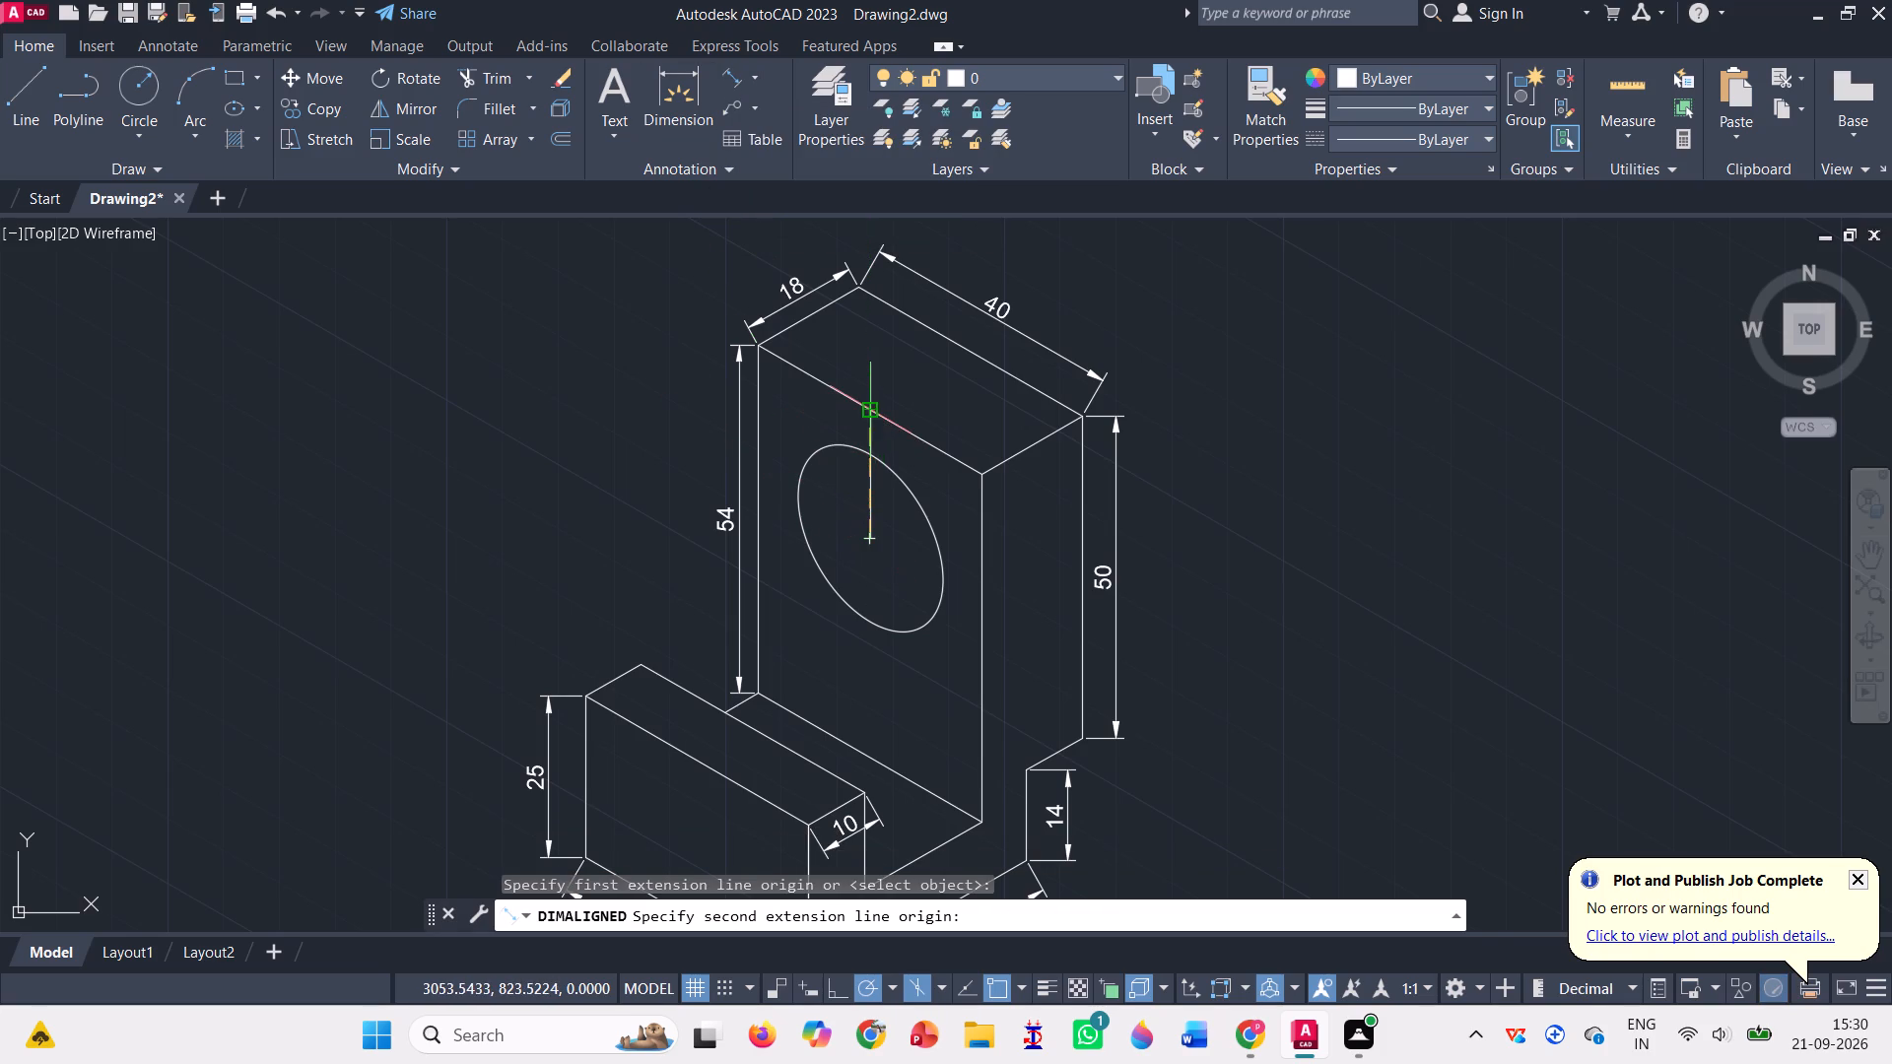
click(871, 416)
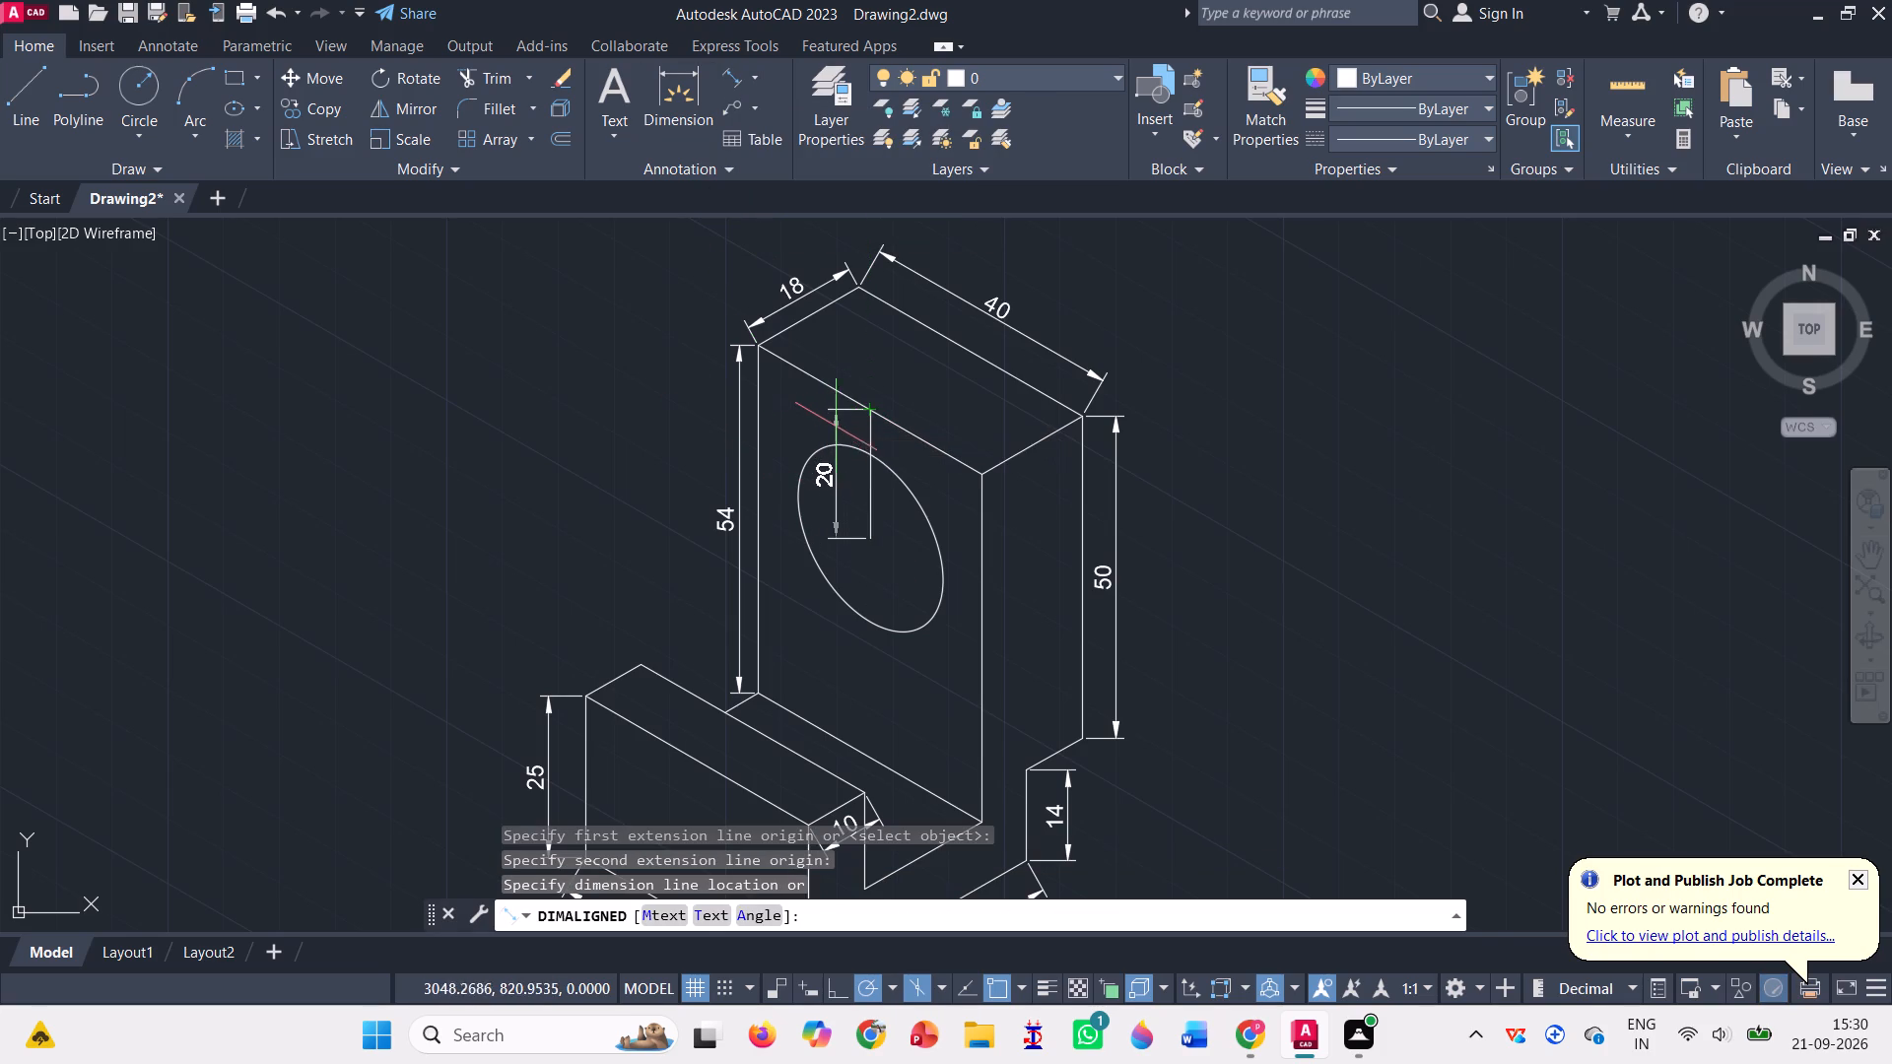
click(847, 422)
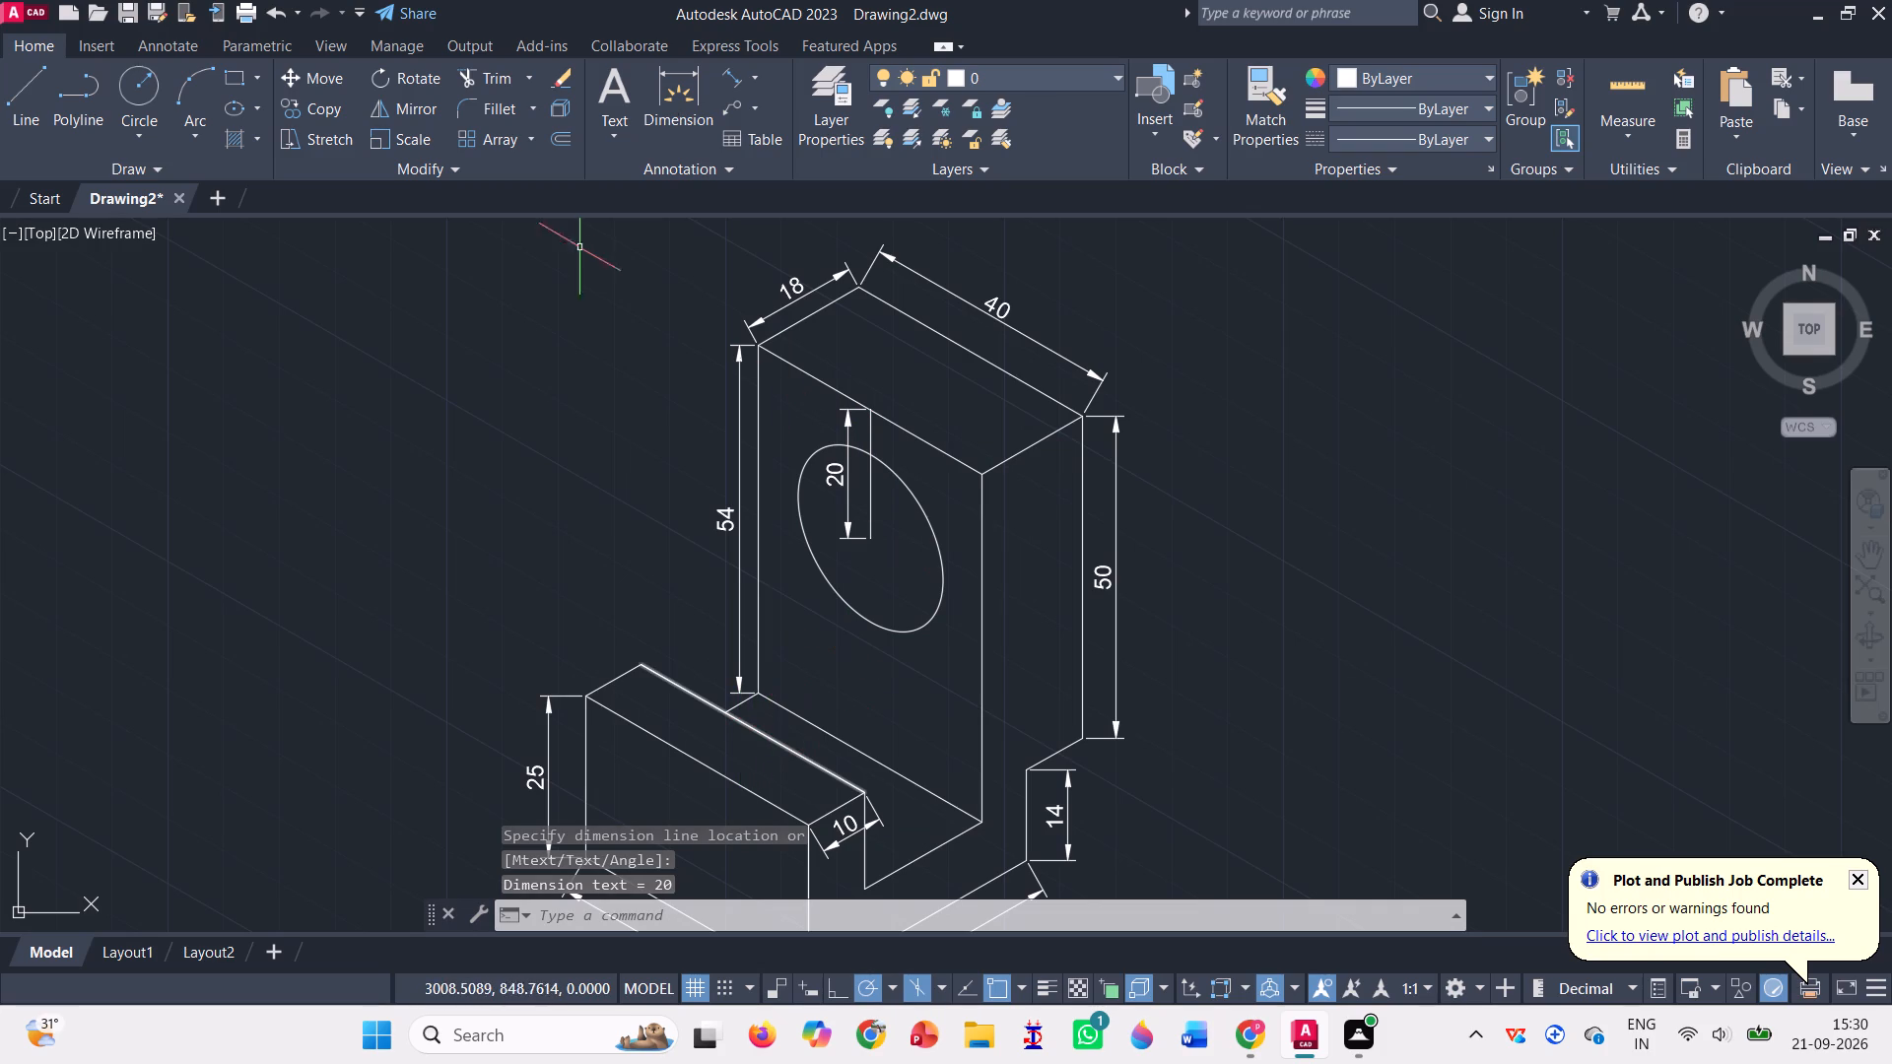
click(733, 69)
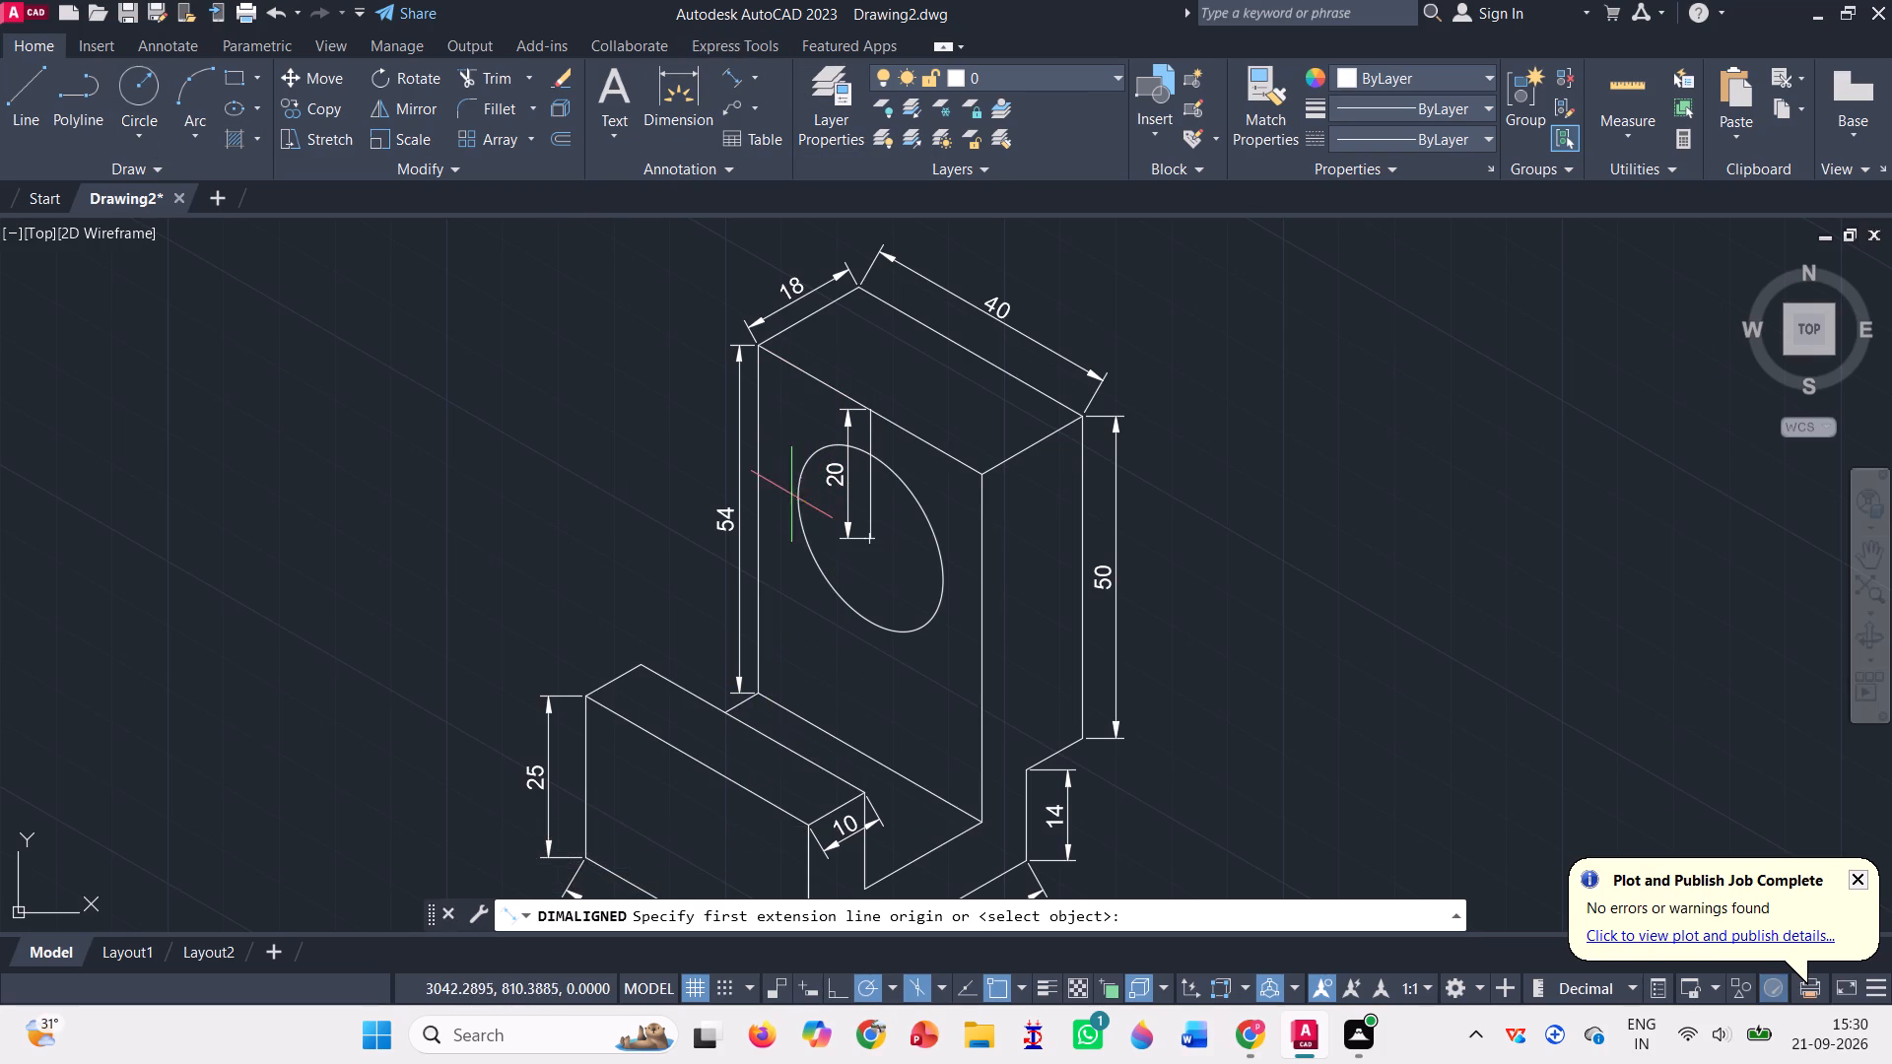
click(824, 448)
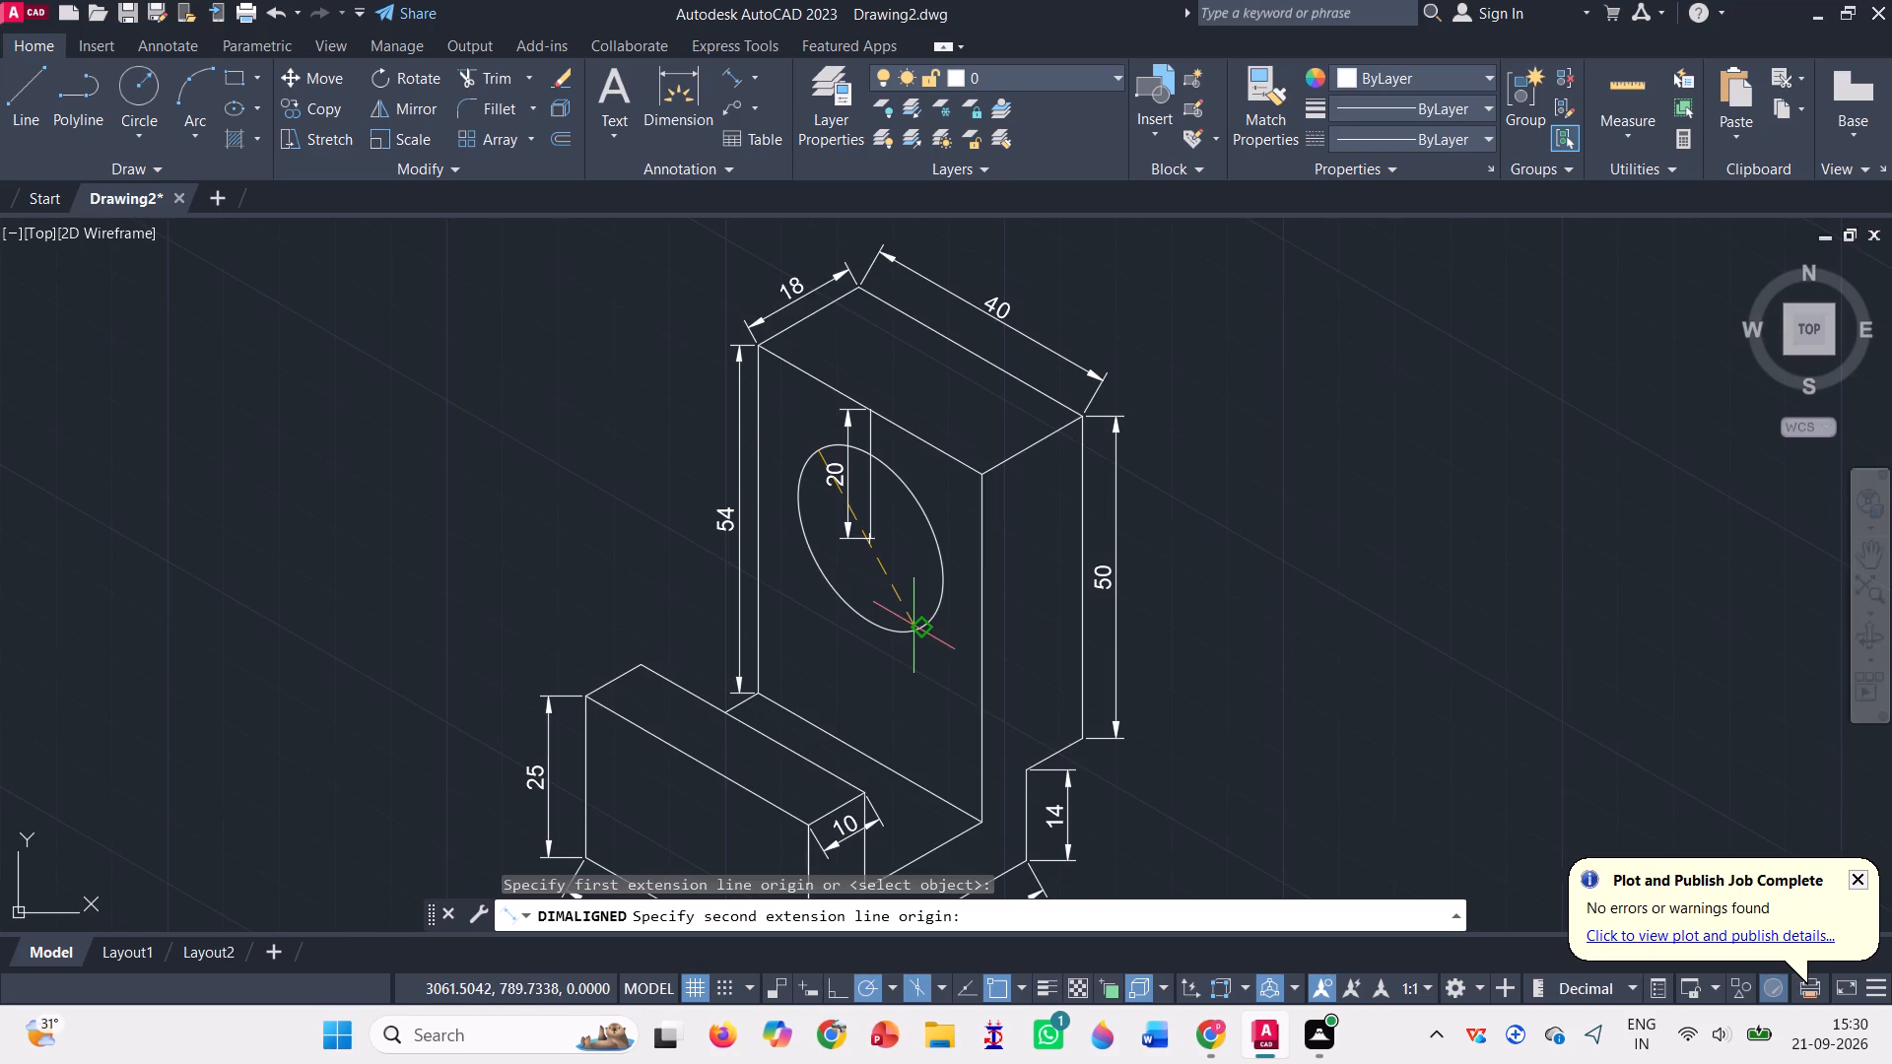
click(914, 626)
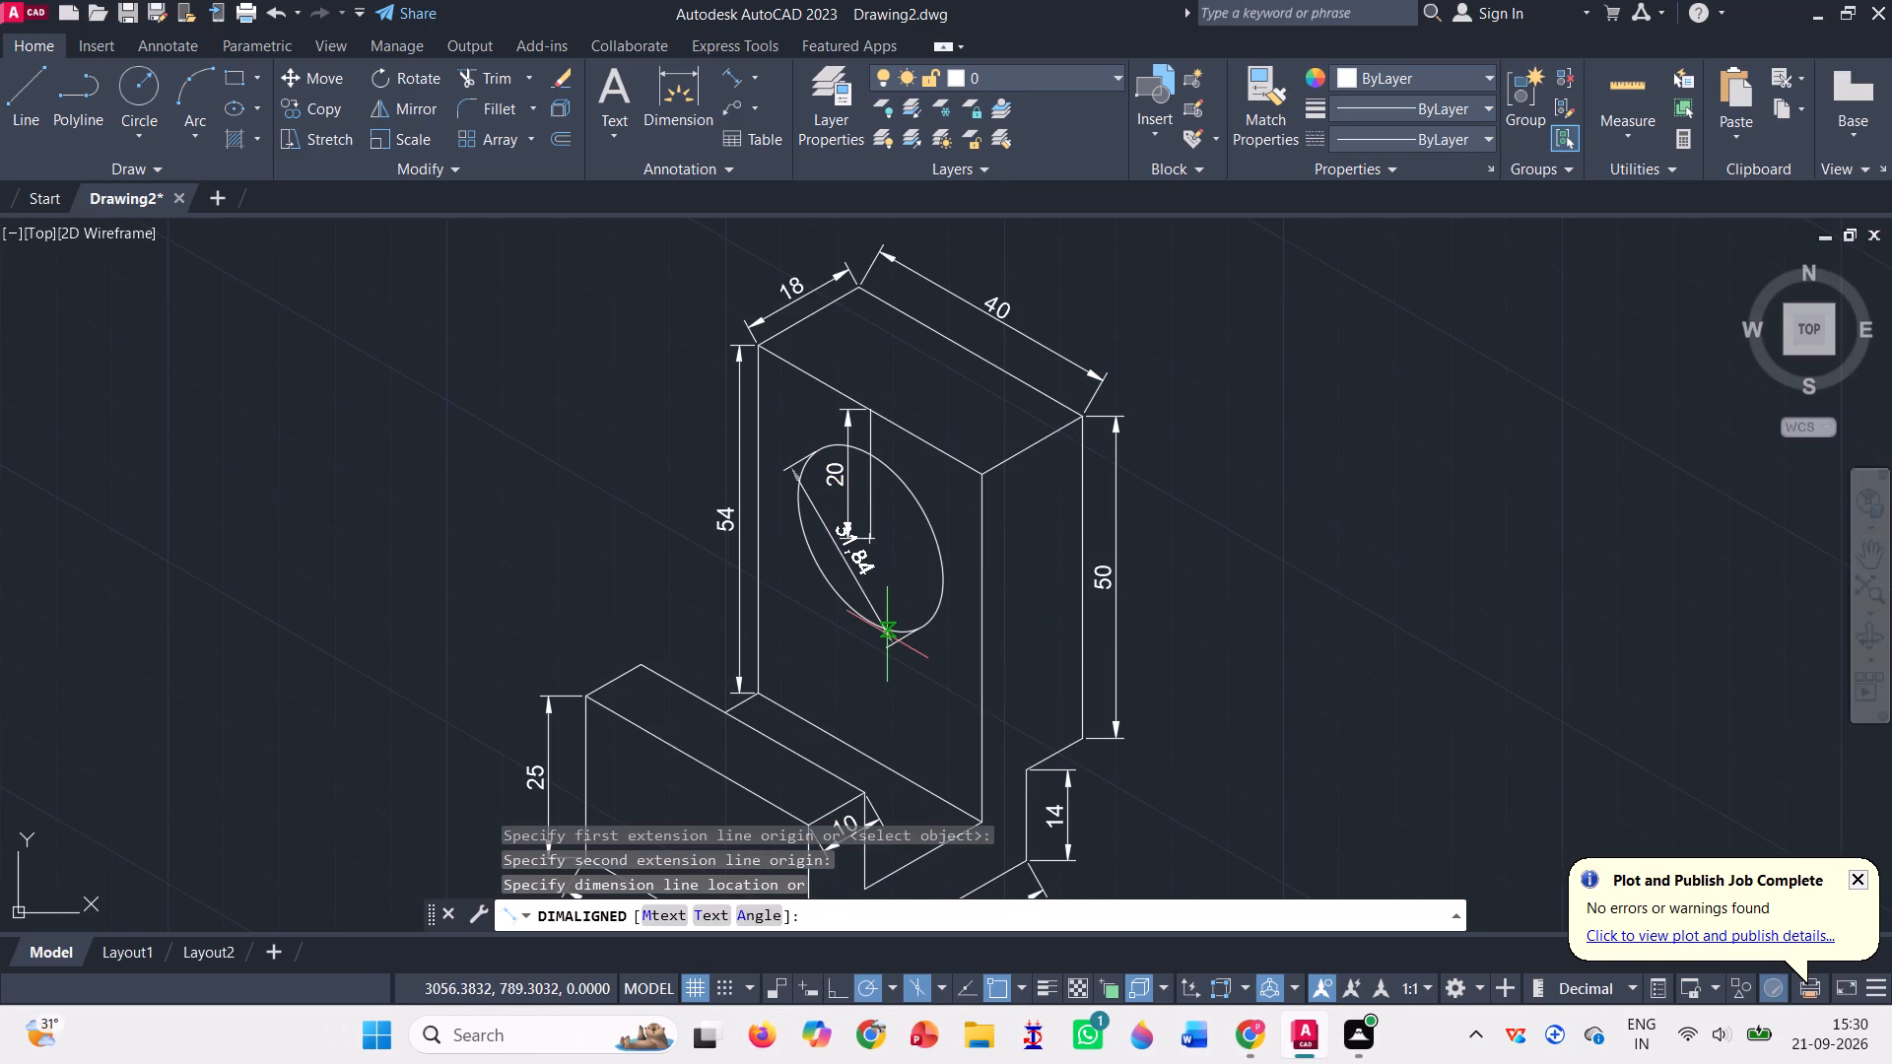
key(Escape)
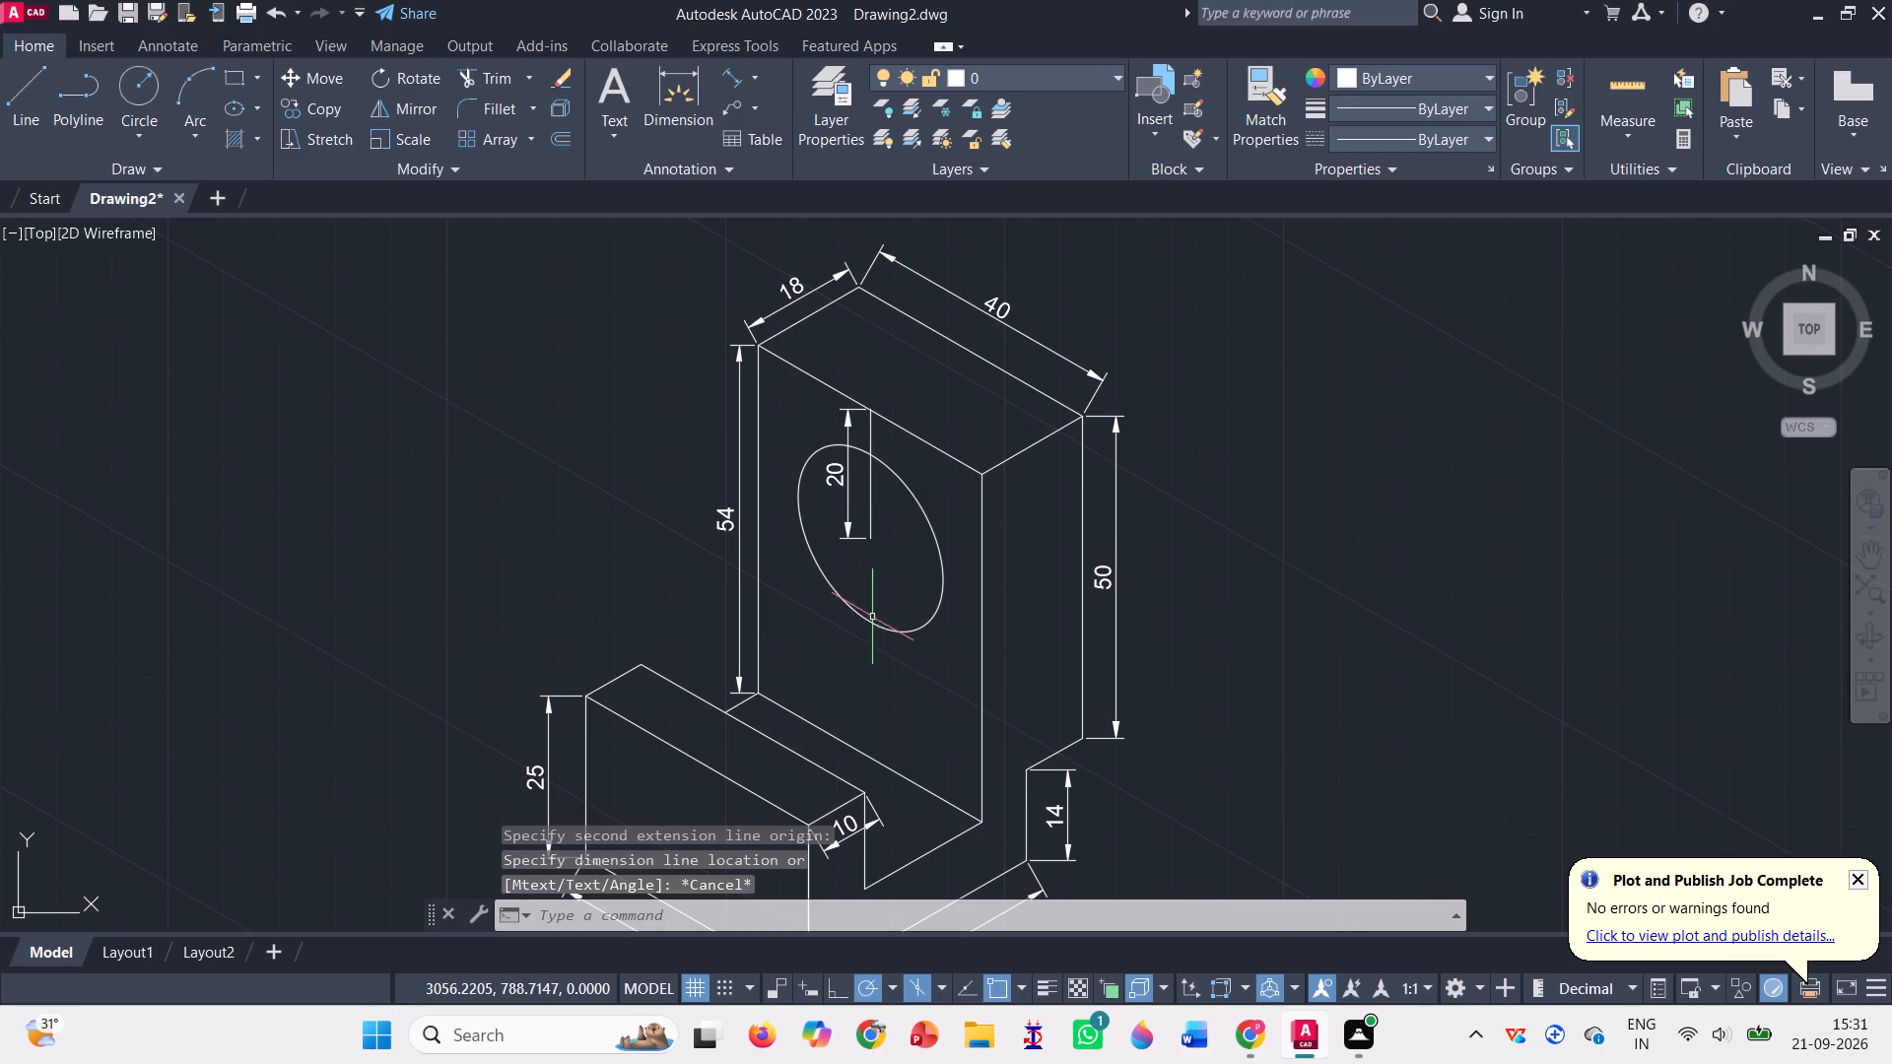
Draw a construction line through the hole's centre parallel to the upright's front top edge, extending past both sides of the hole.
click(37, 110)
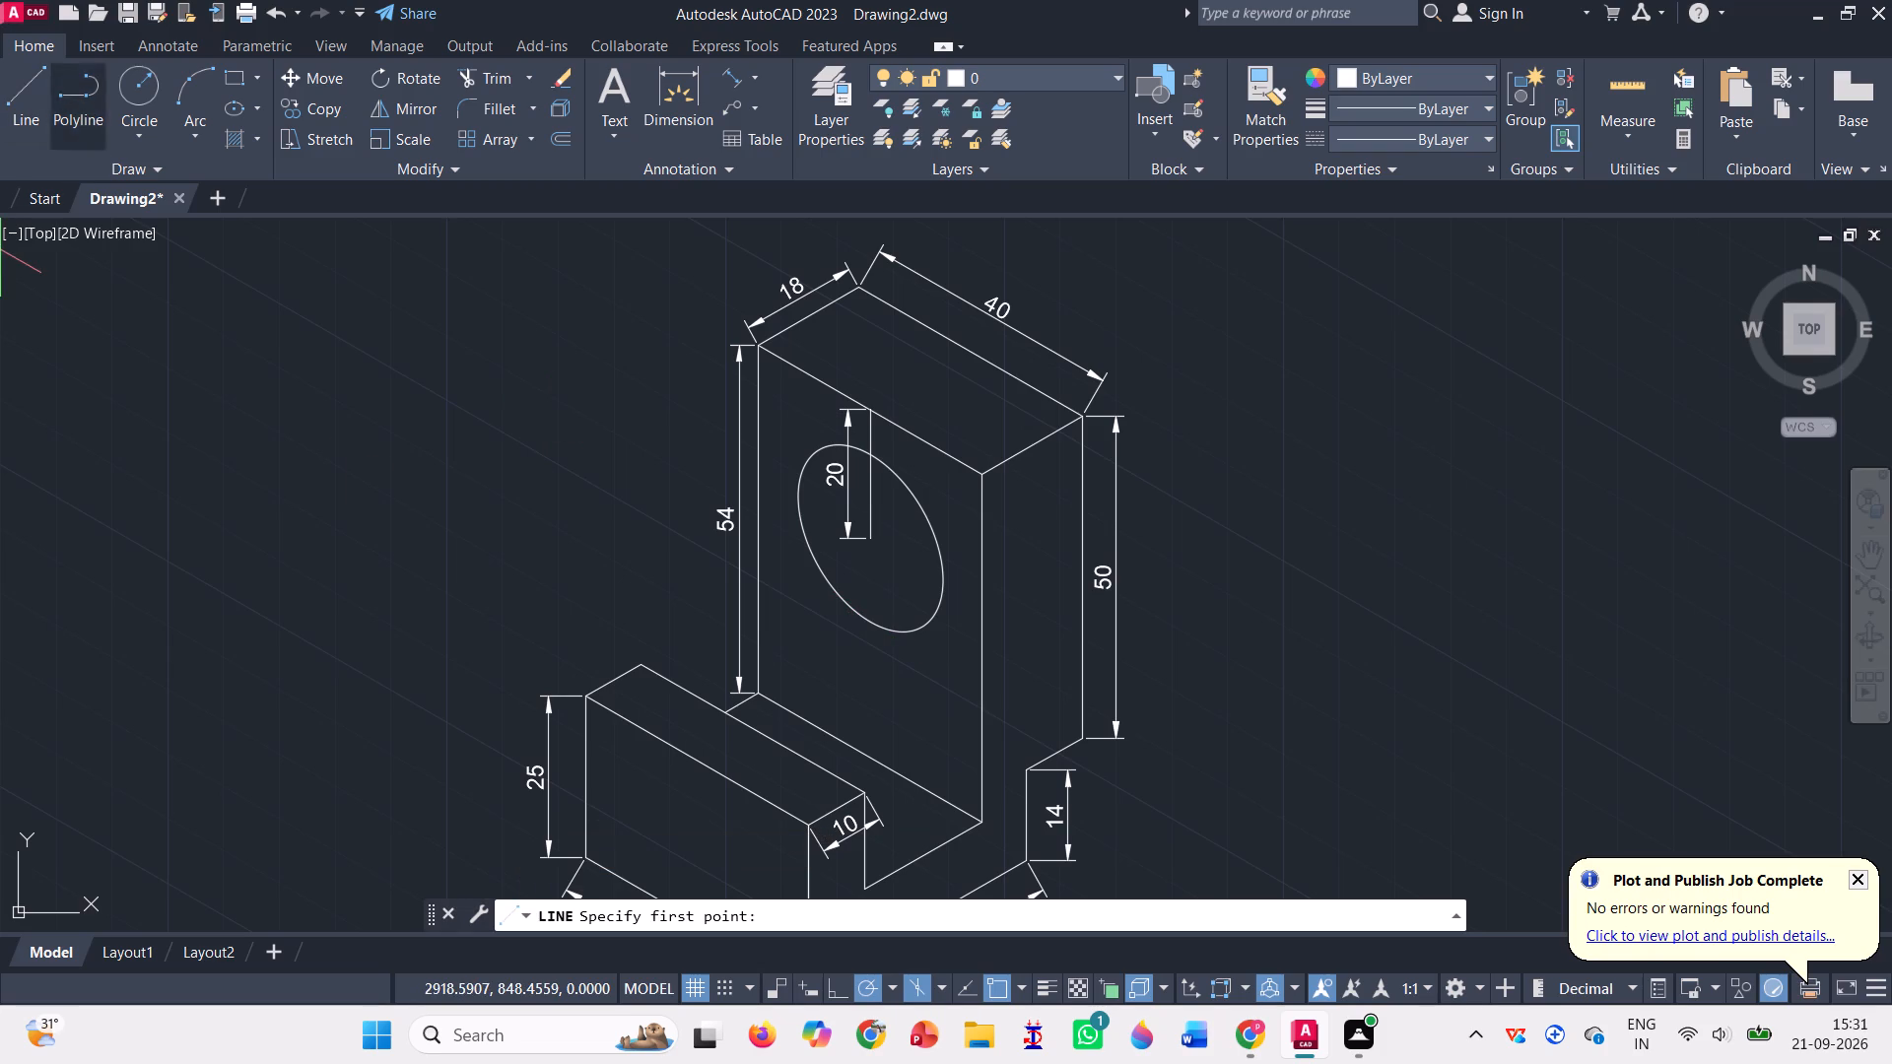
click(873, 540)
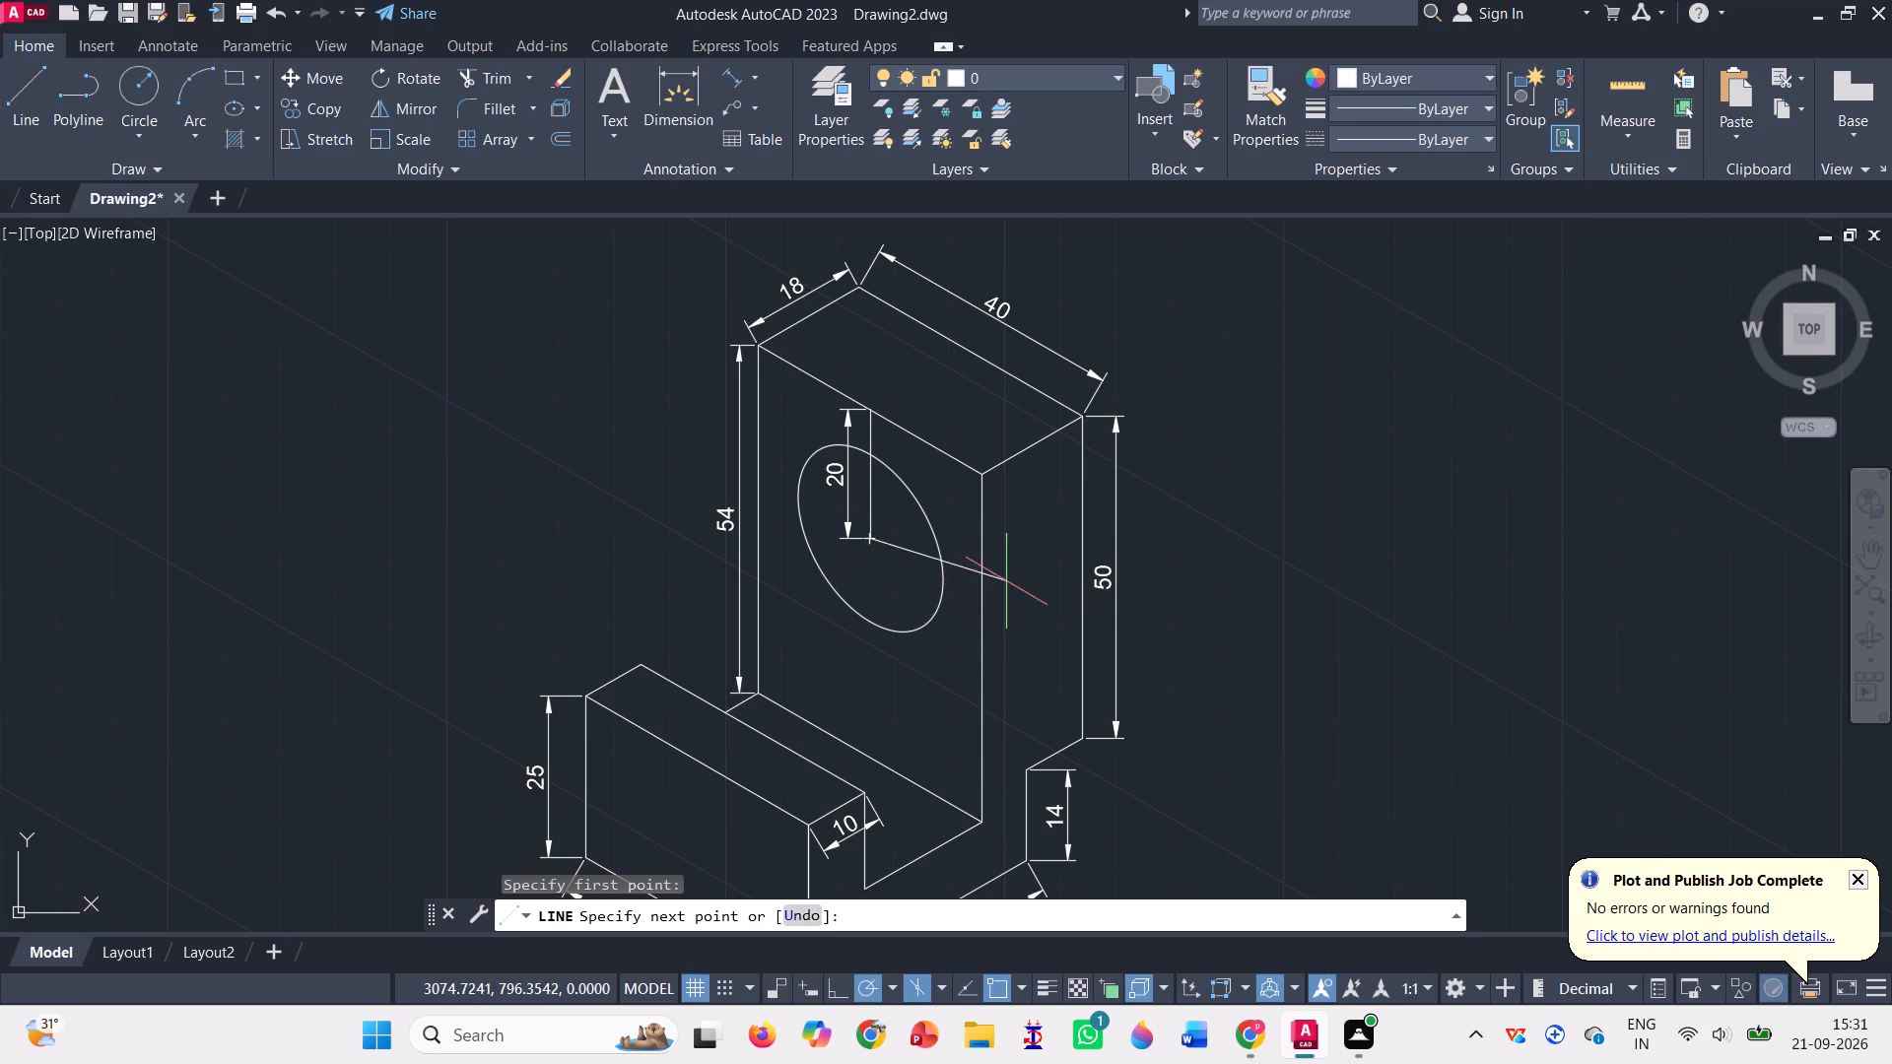
click(1030, 639)
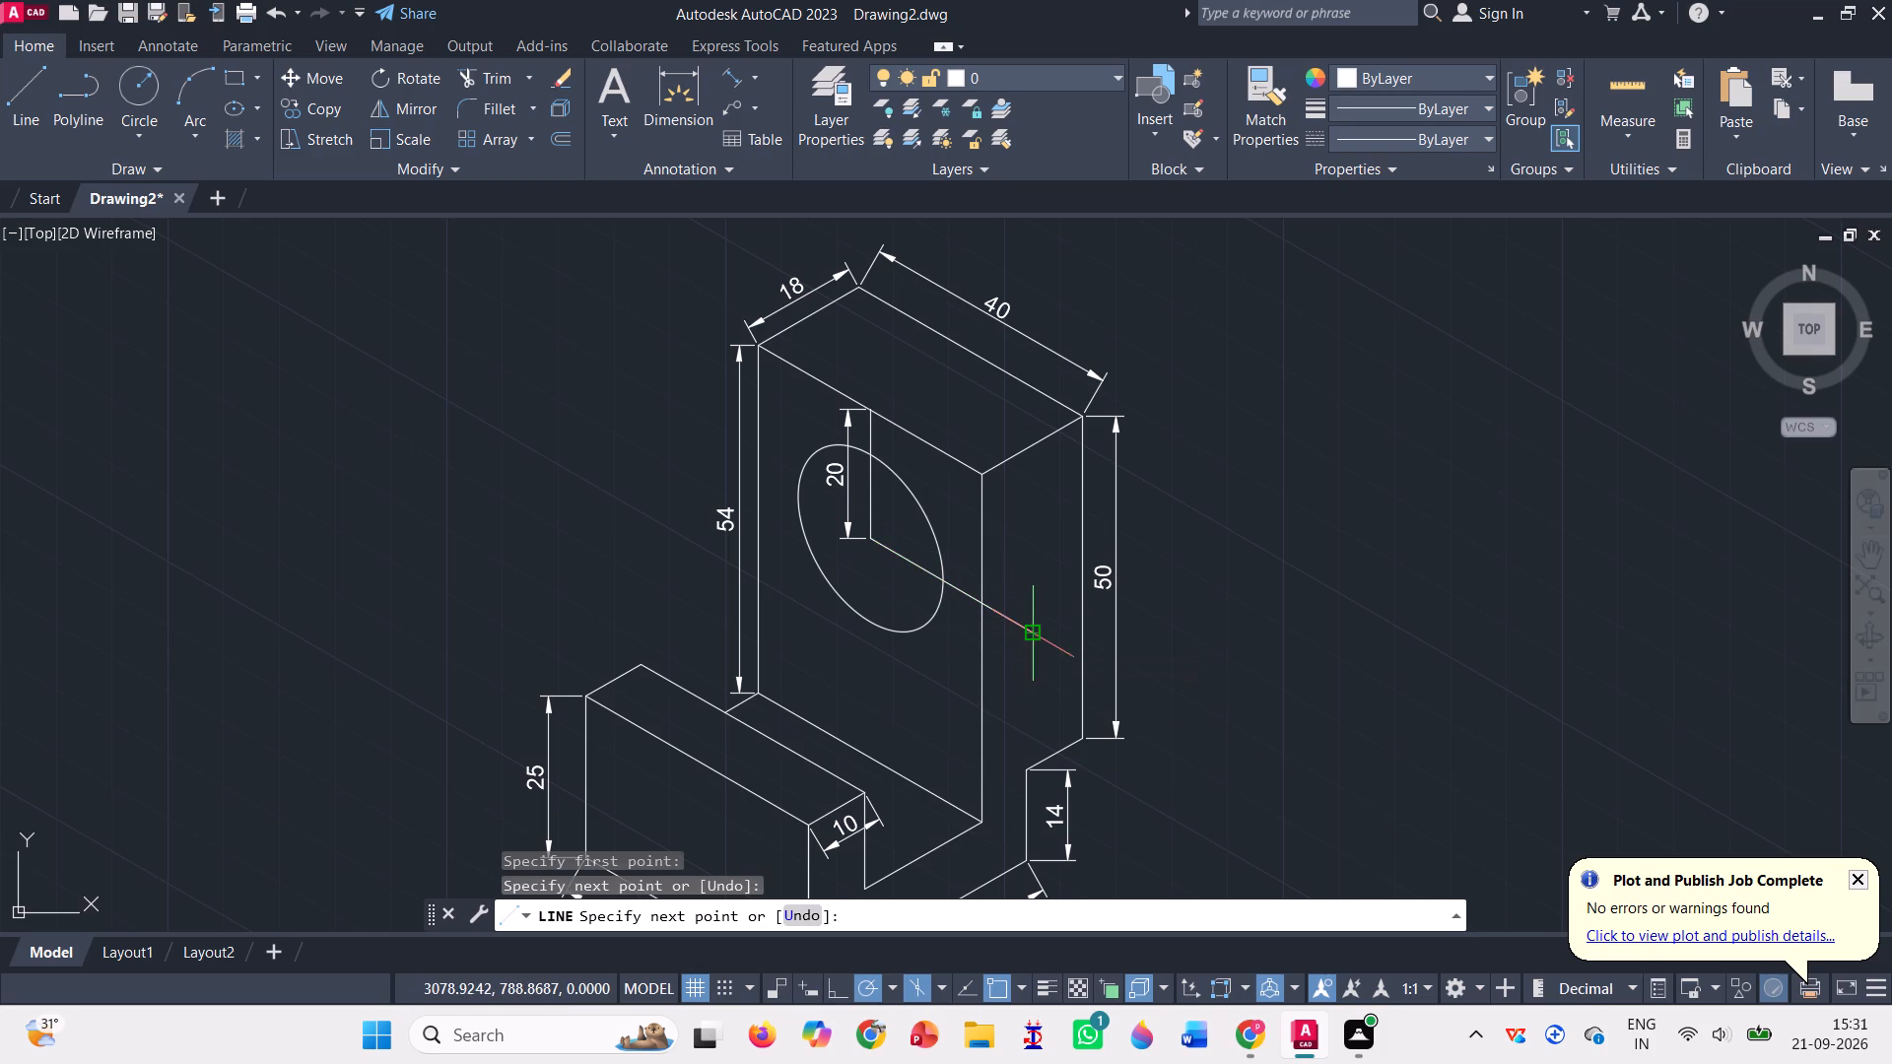
click(713, 440)
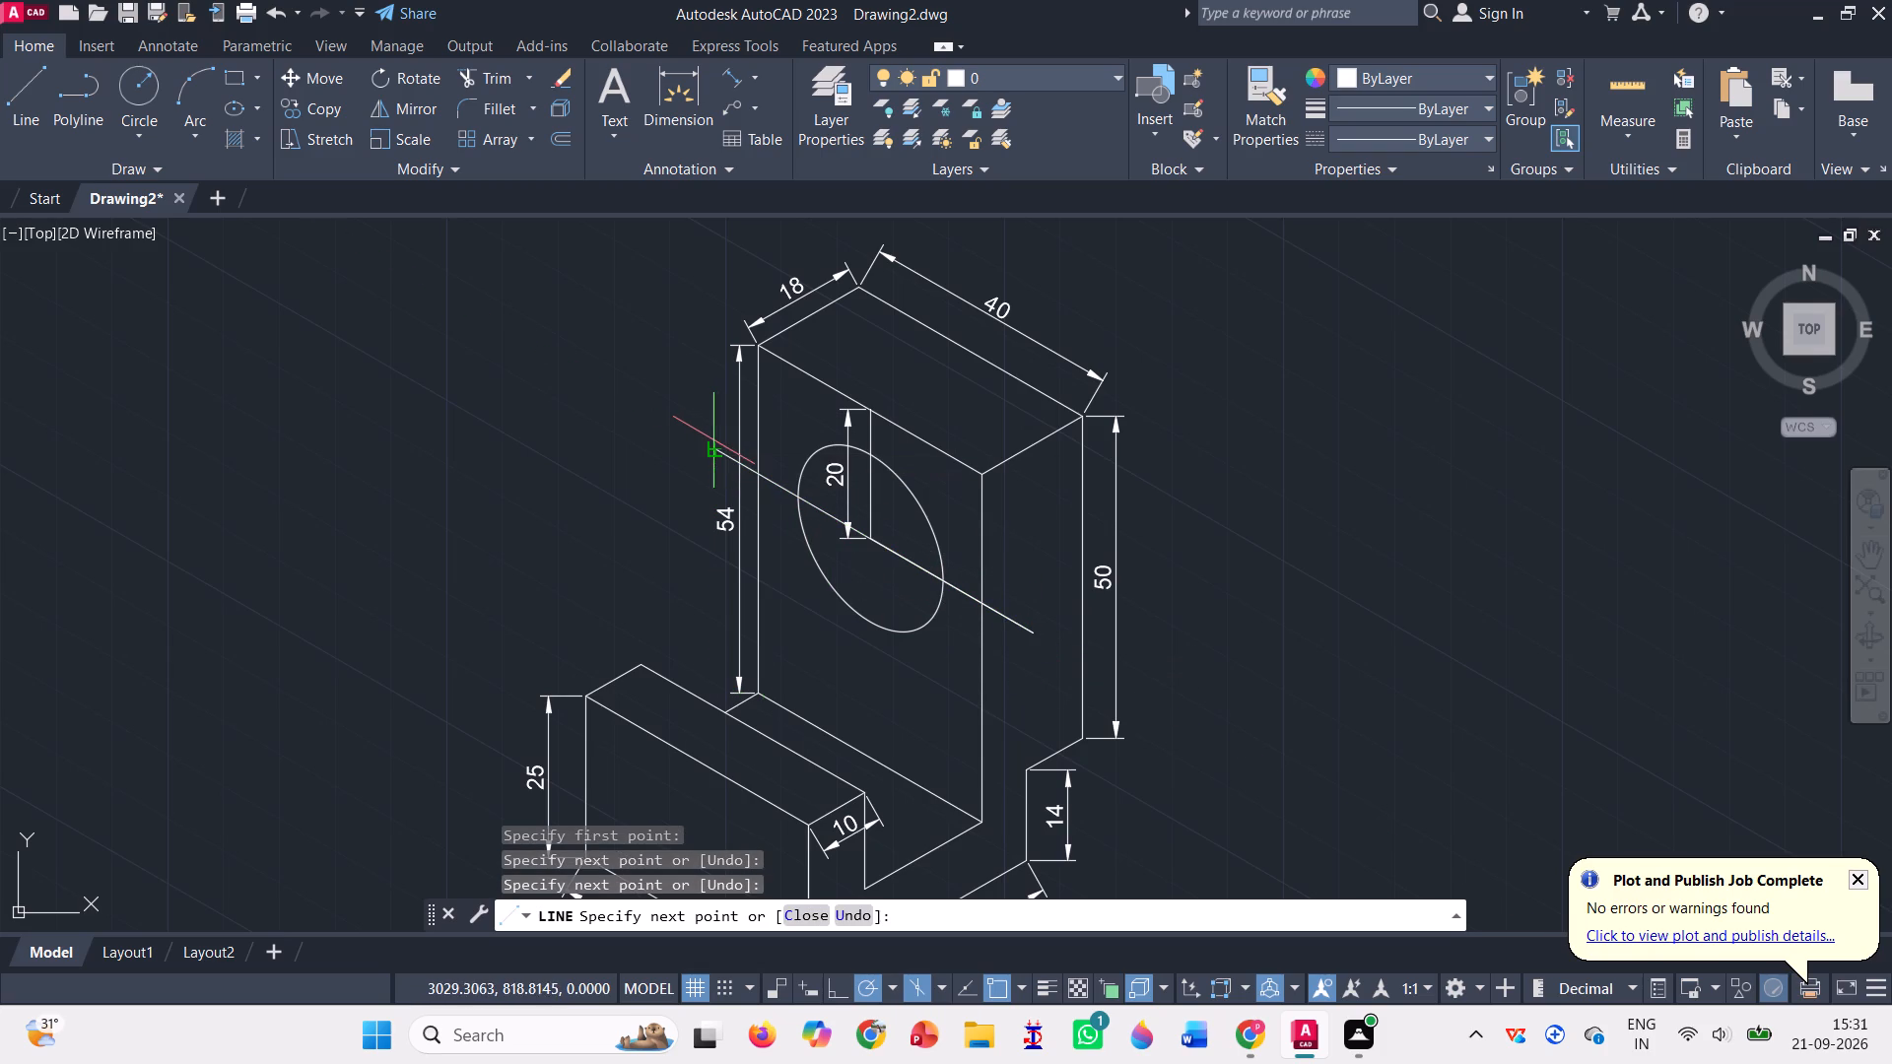
key(Escape)
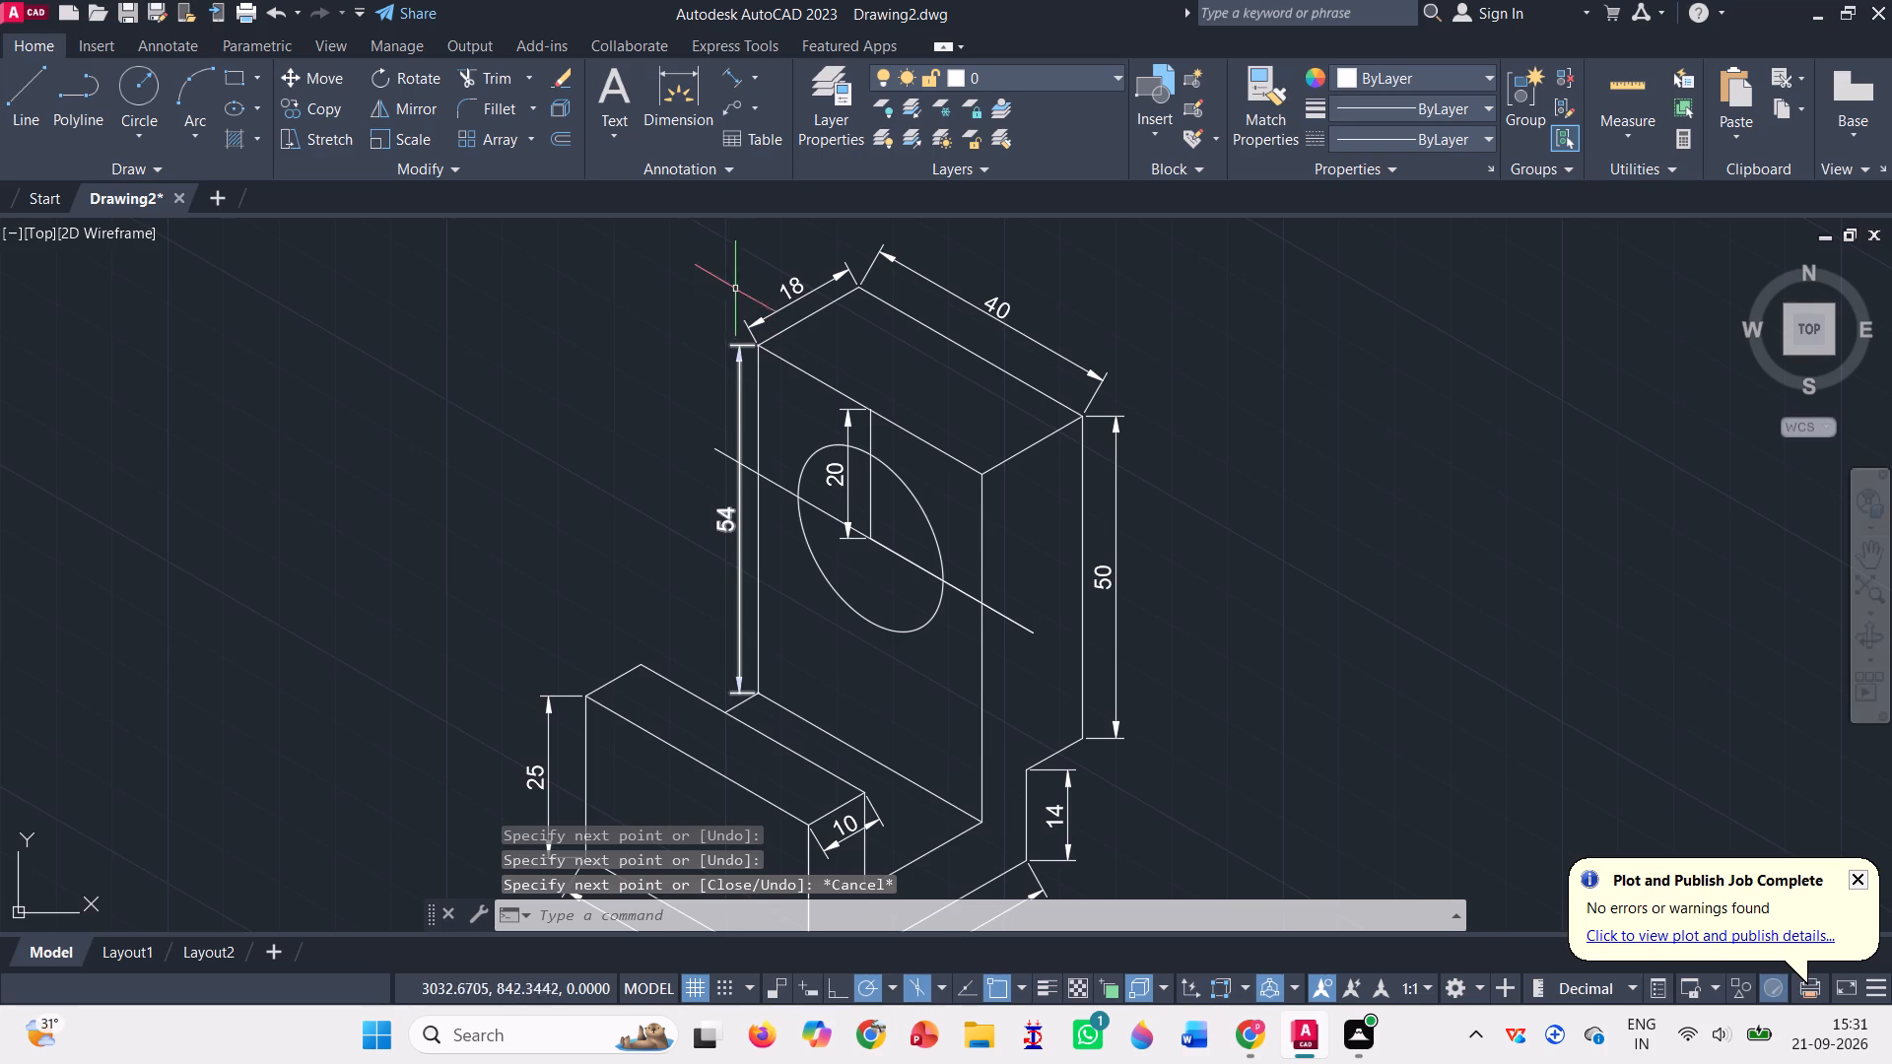
Add an aligned dimension across the hole between its intersections with the slanted construction line, offset below the hole.
click(728, 81)
click(803, 498)
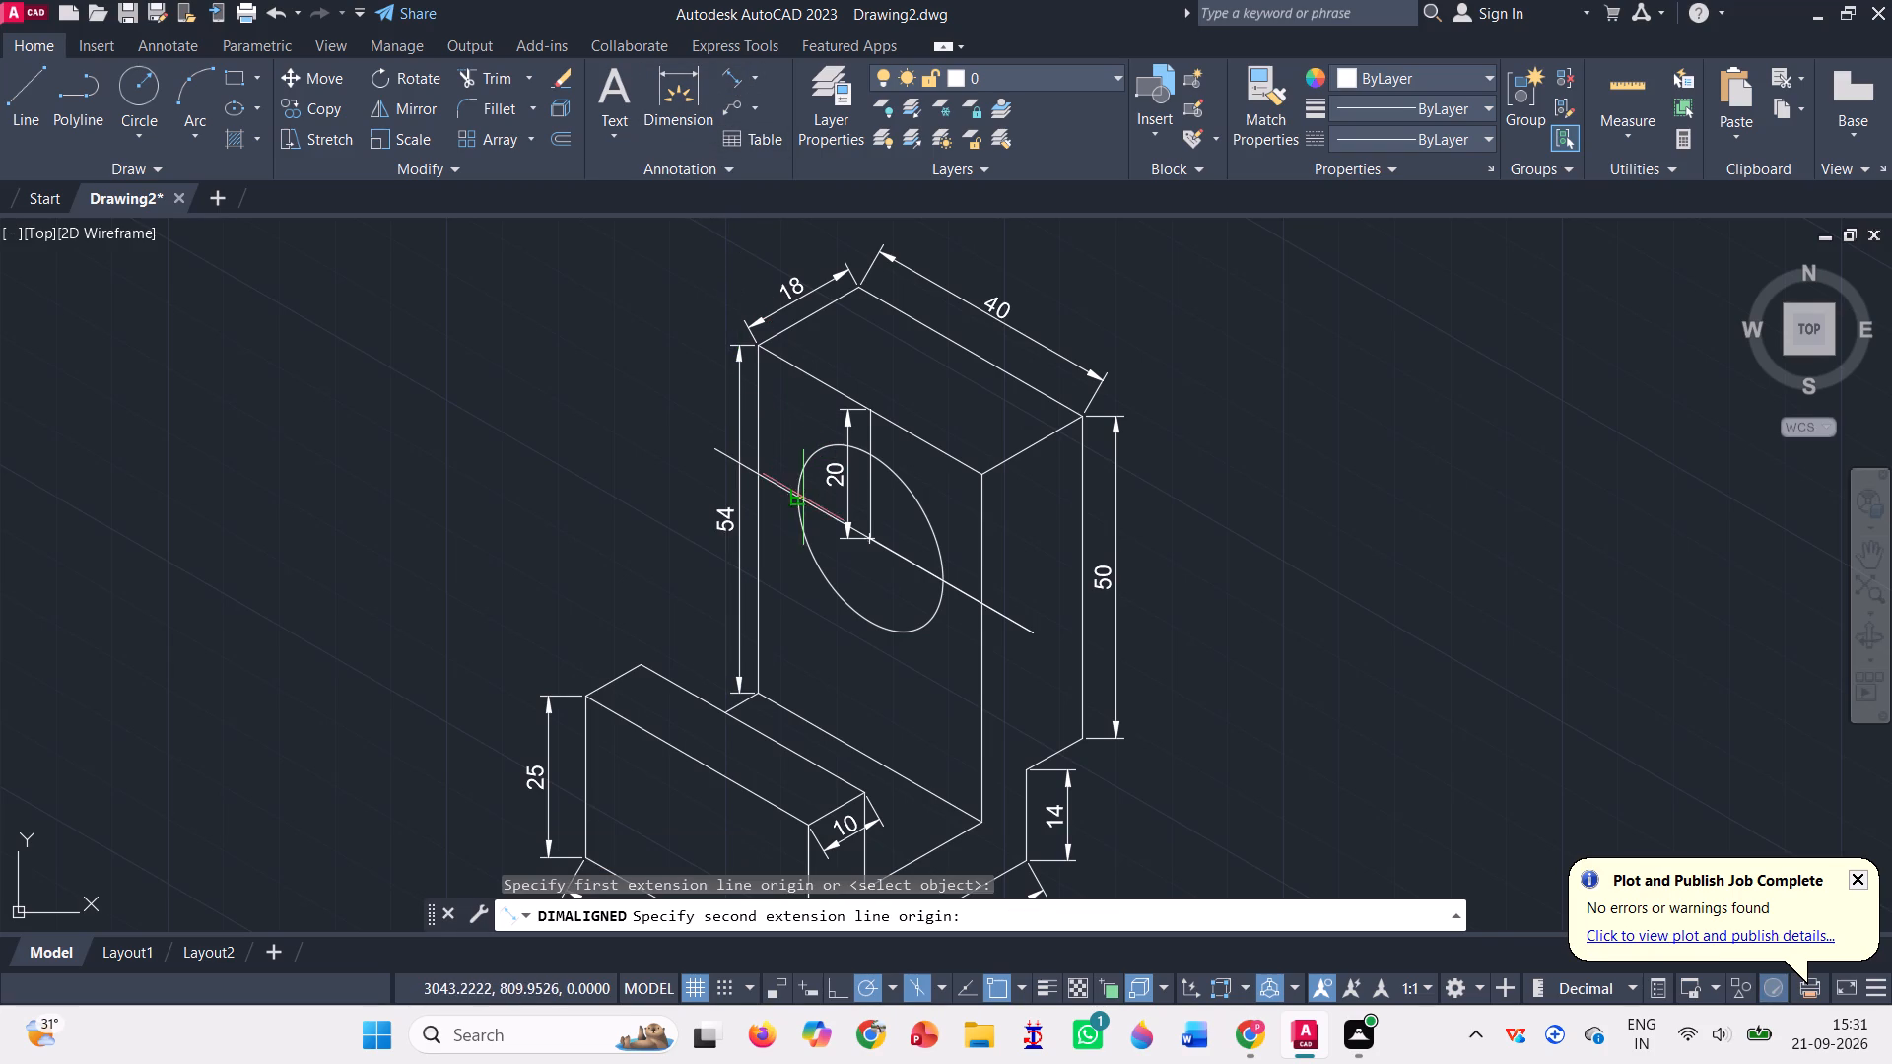
click(942, 579)
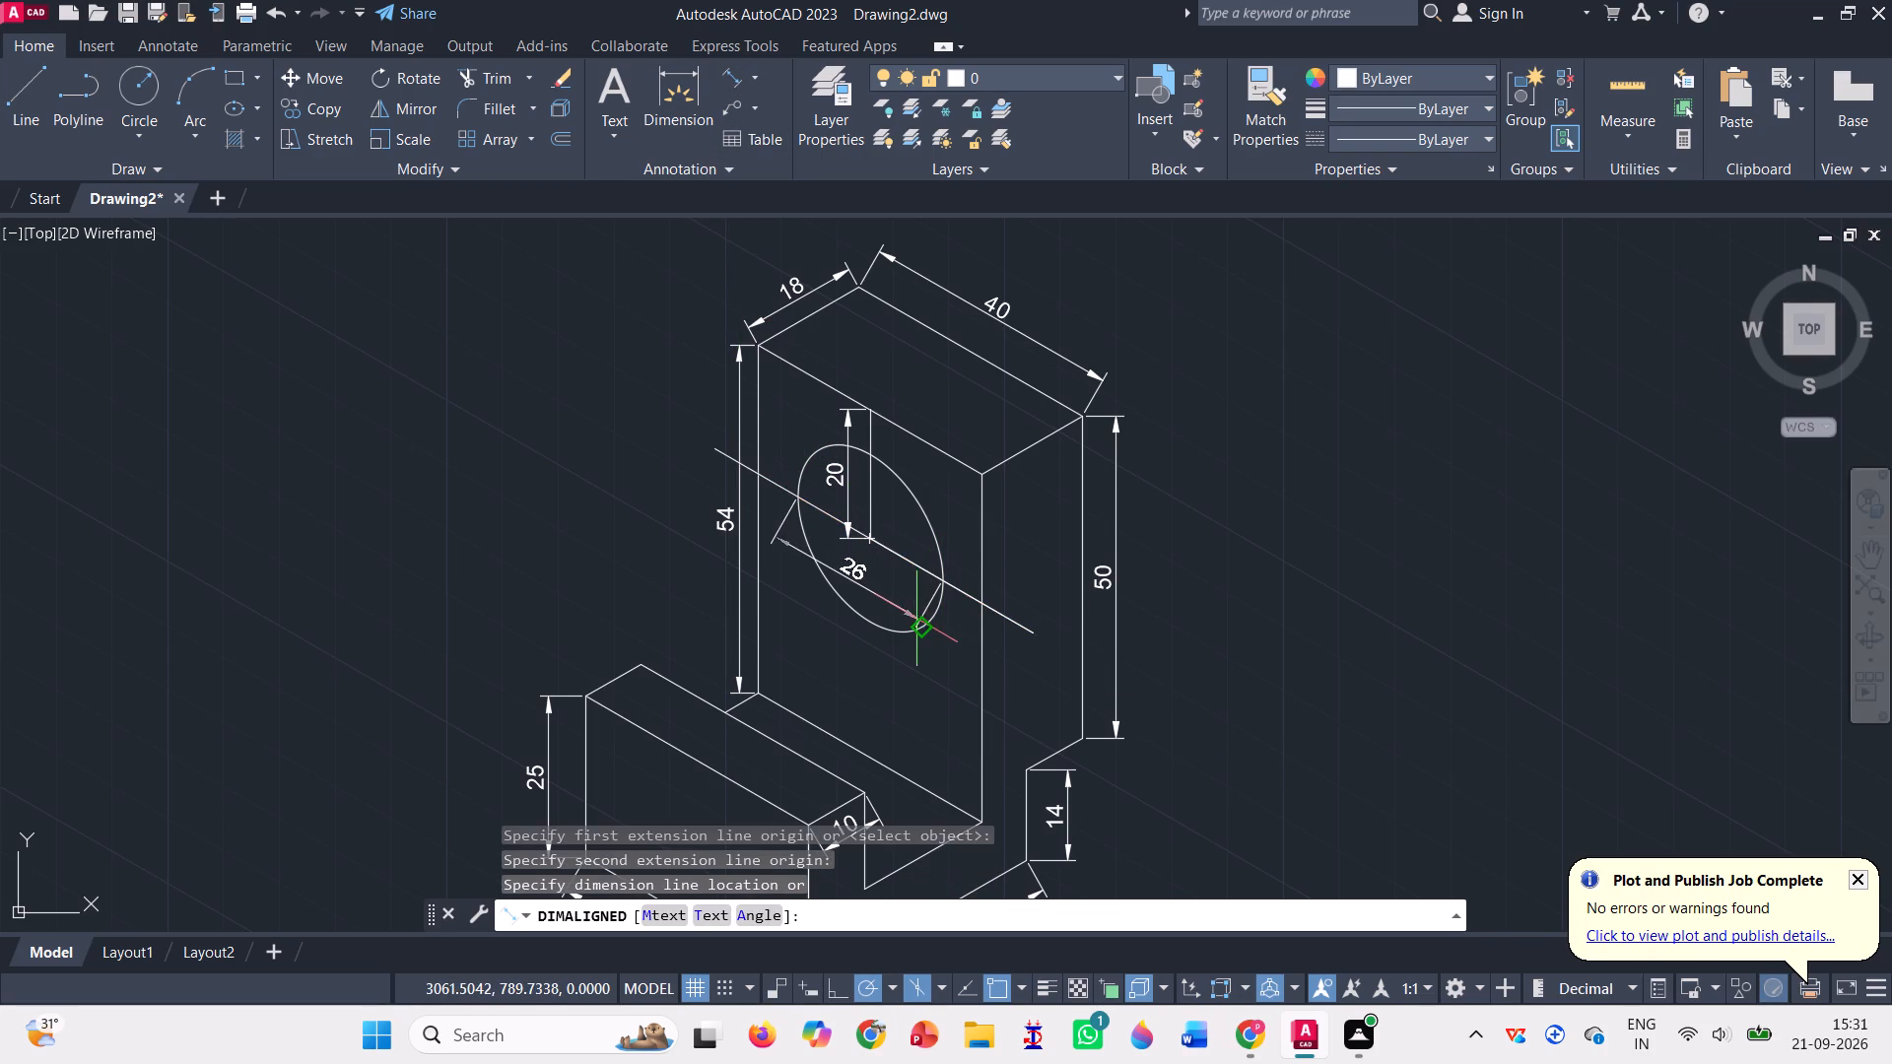
click(921, 668)
Delete both slanted construction line segments through the hole's centre.
click(895, 555)
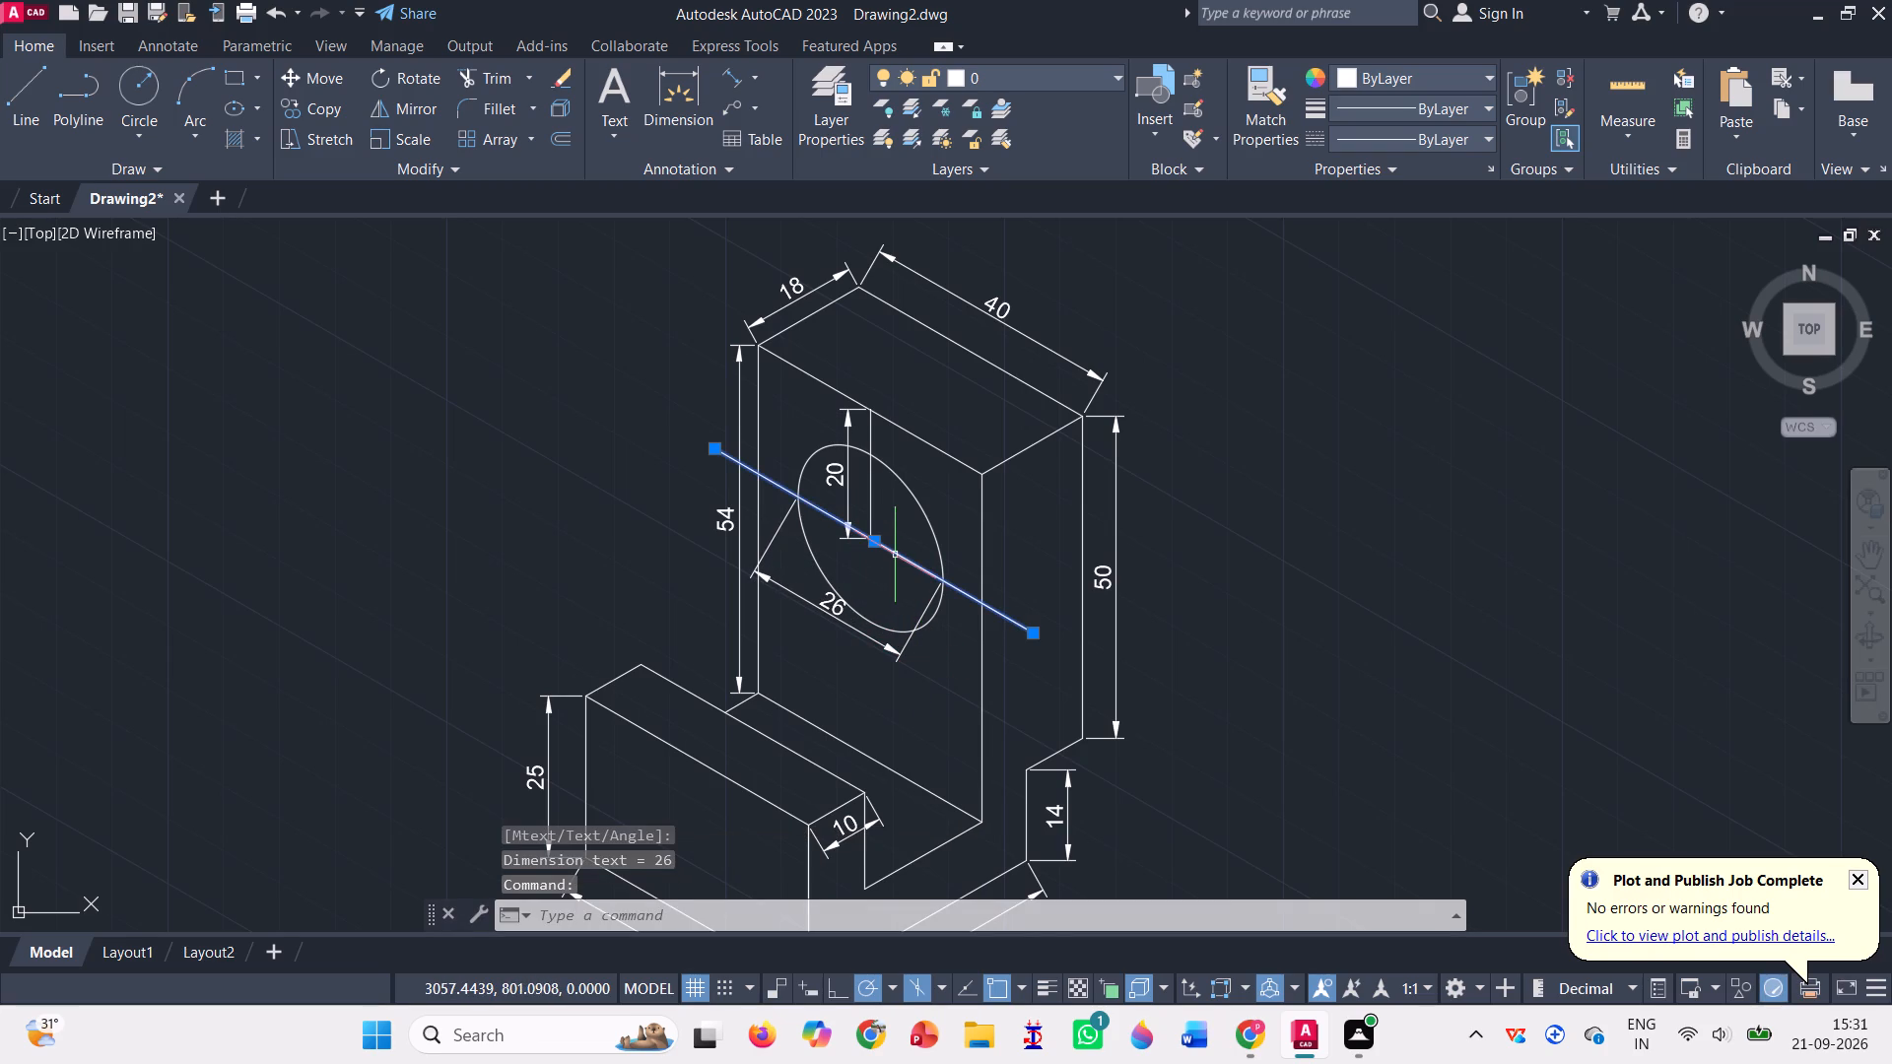
key(Delete)
click(895, 555)
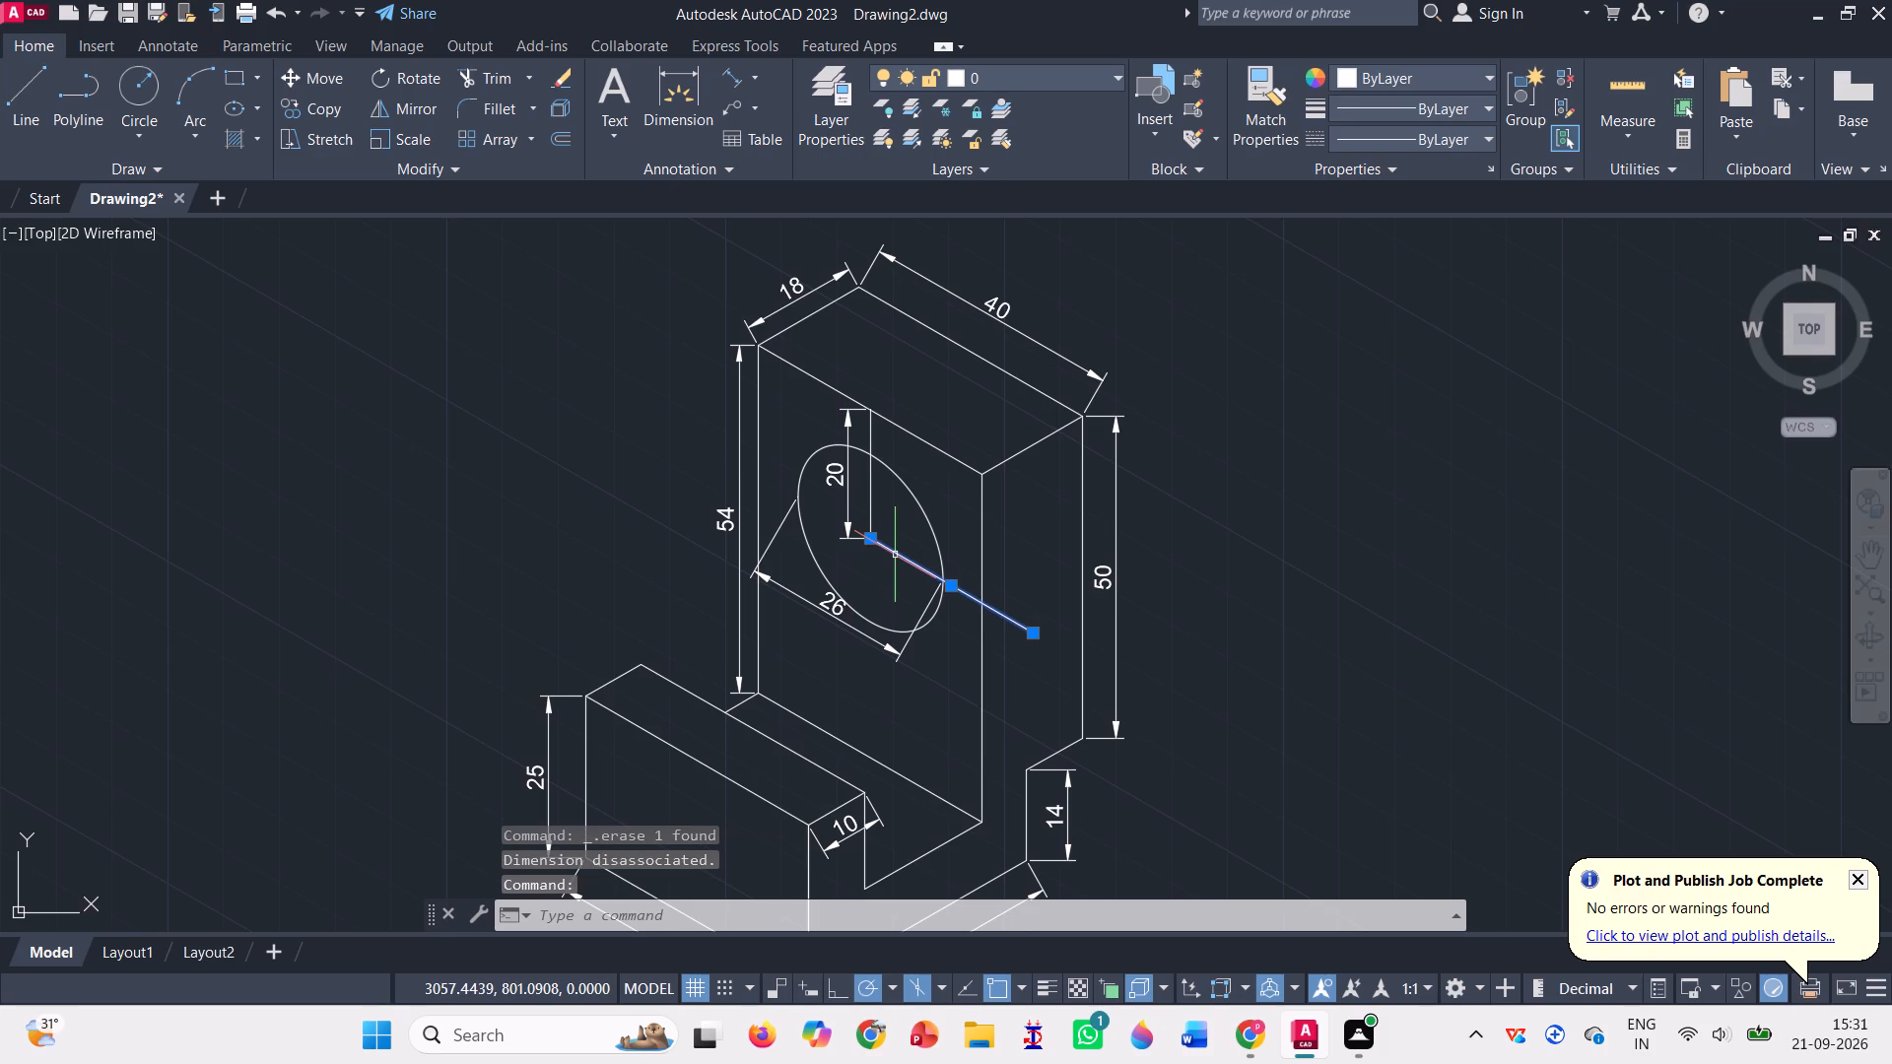
key(Delete)
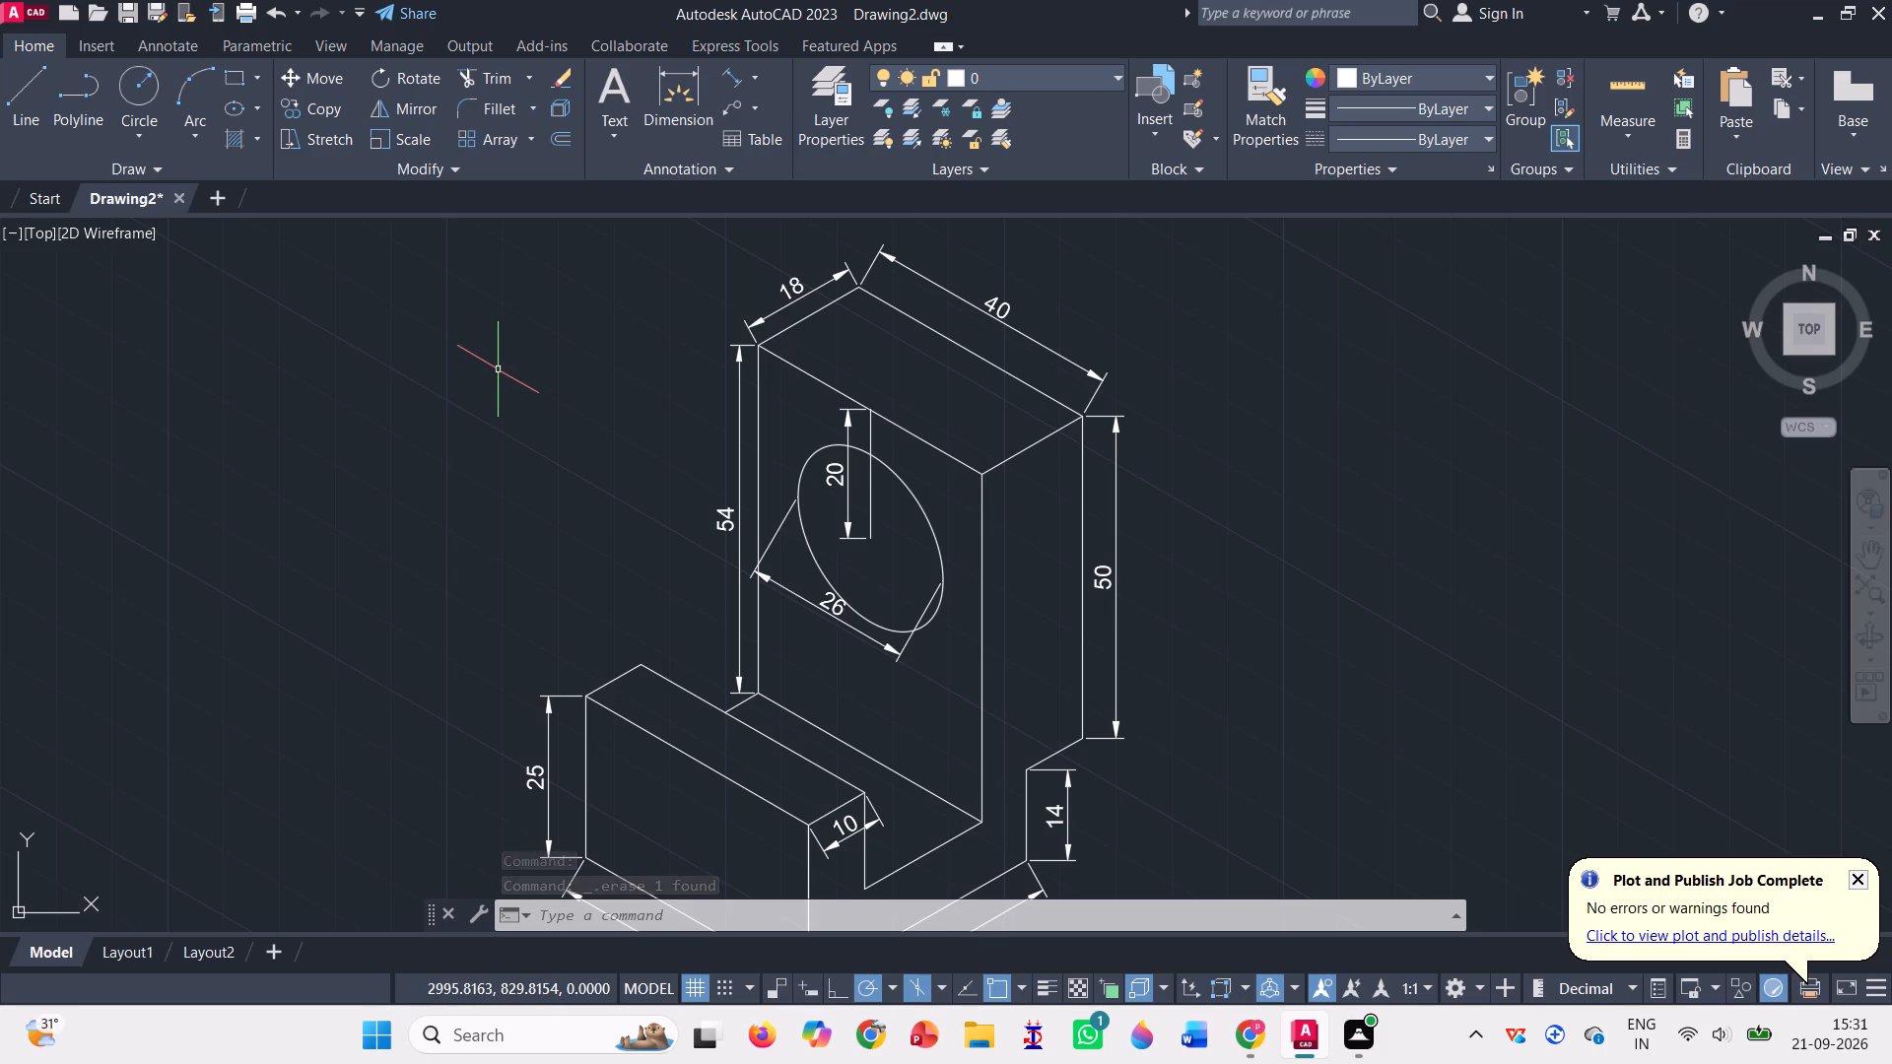
Turn off command logging with the LOGFILEOFF command.
scroll(498, 369, down, 1)
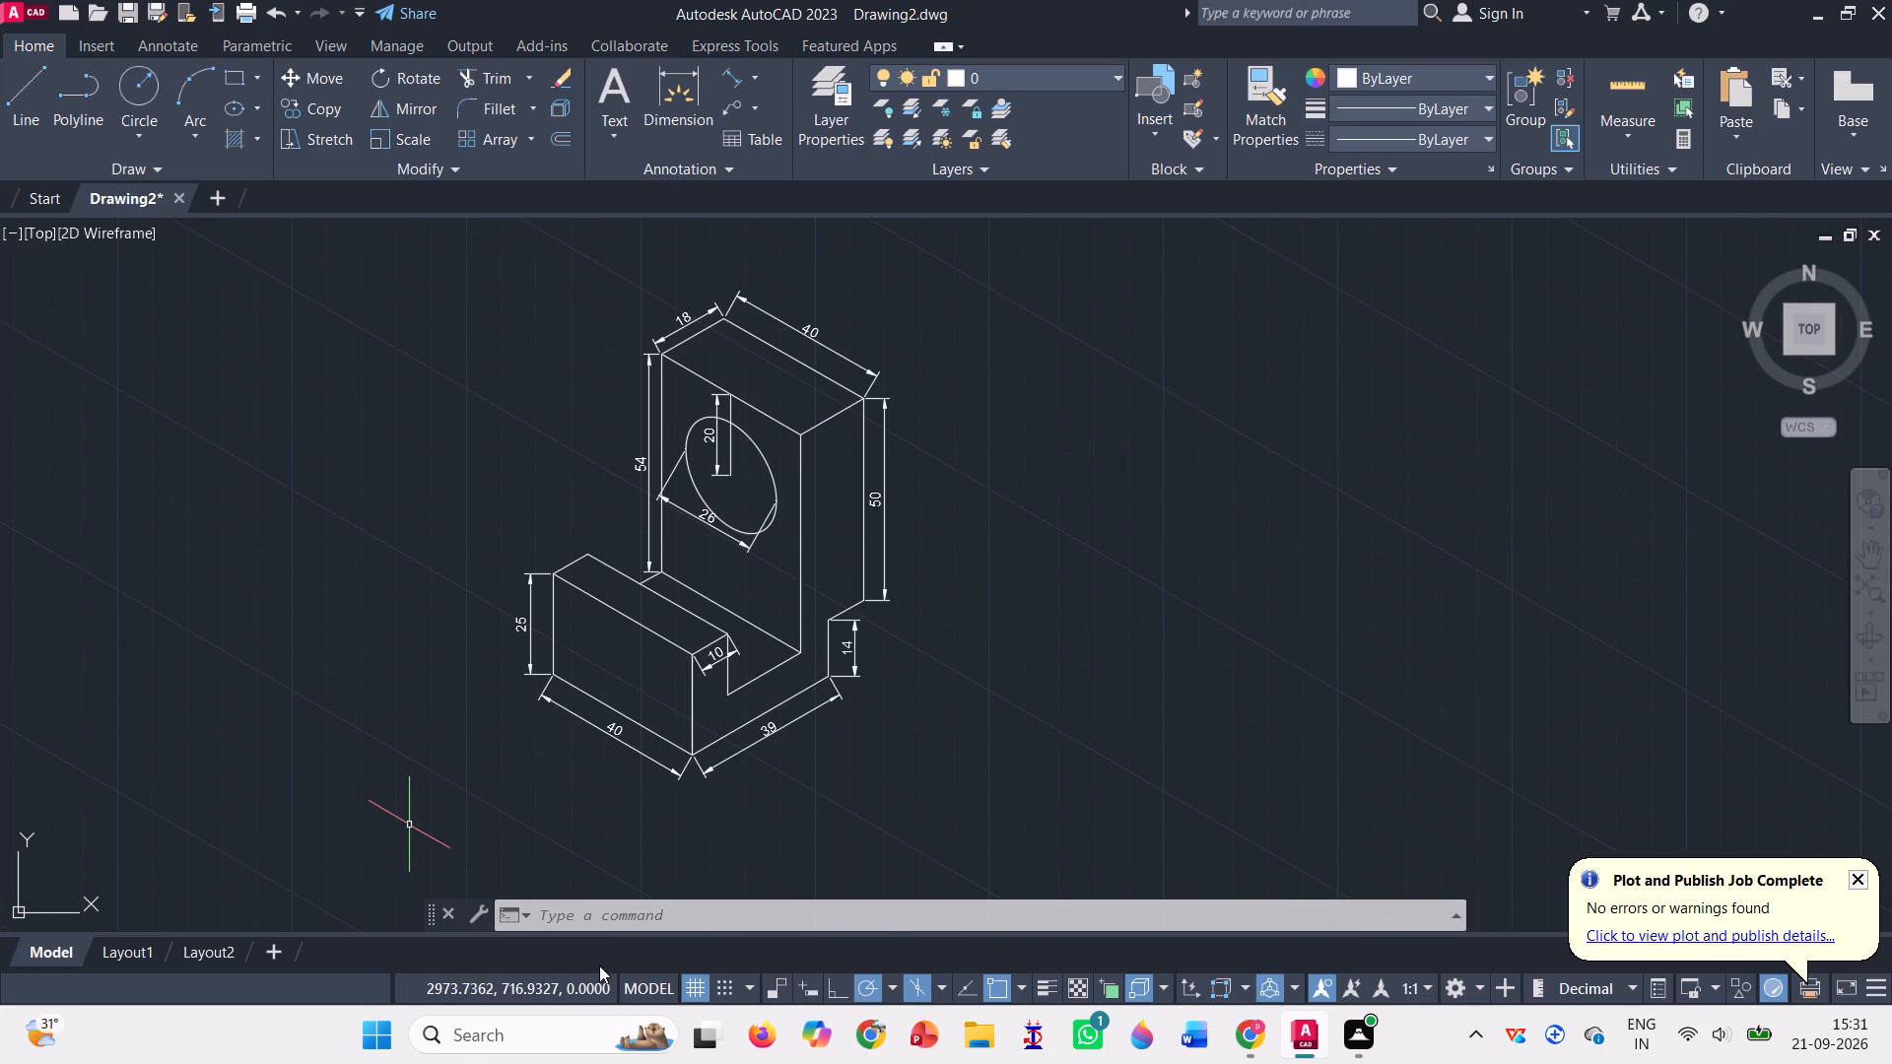
click(640, 925)
text(lov)
key(BackSpace)
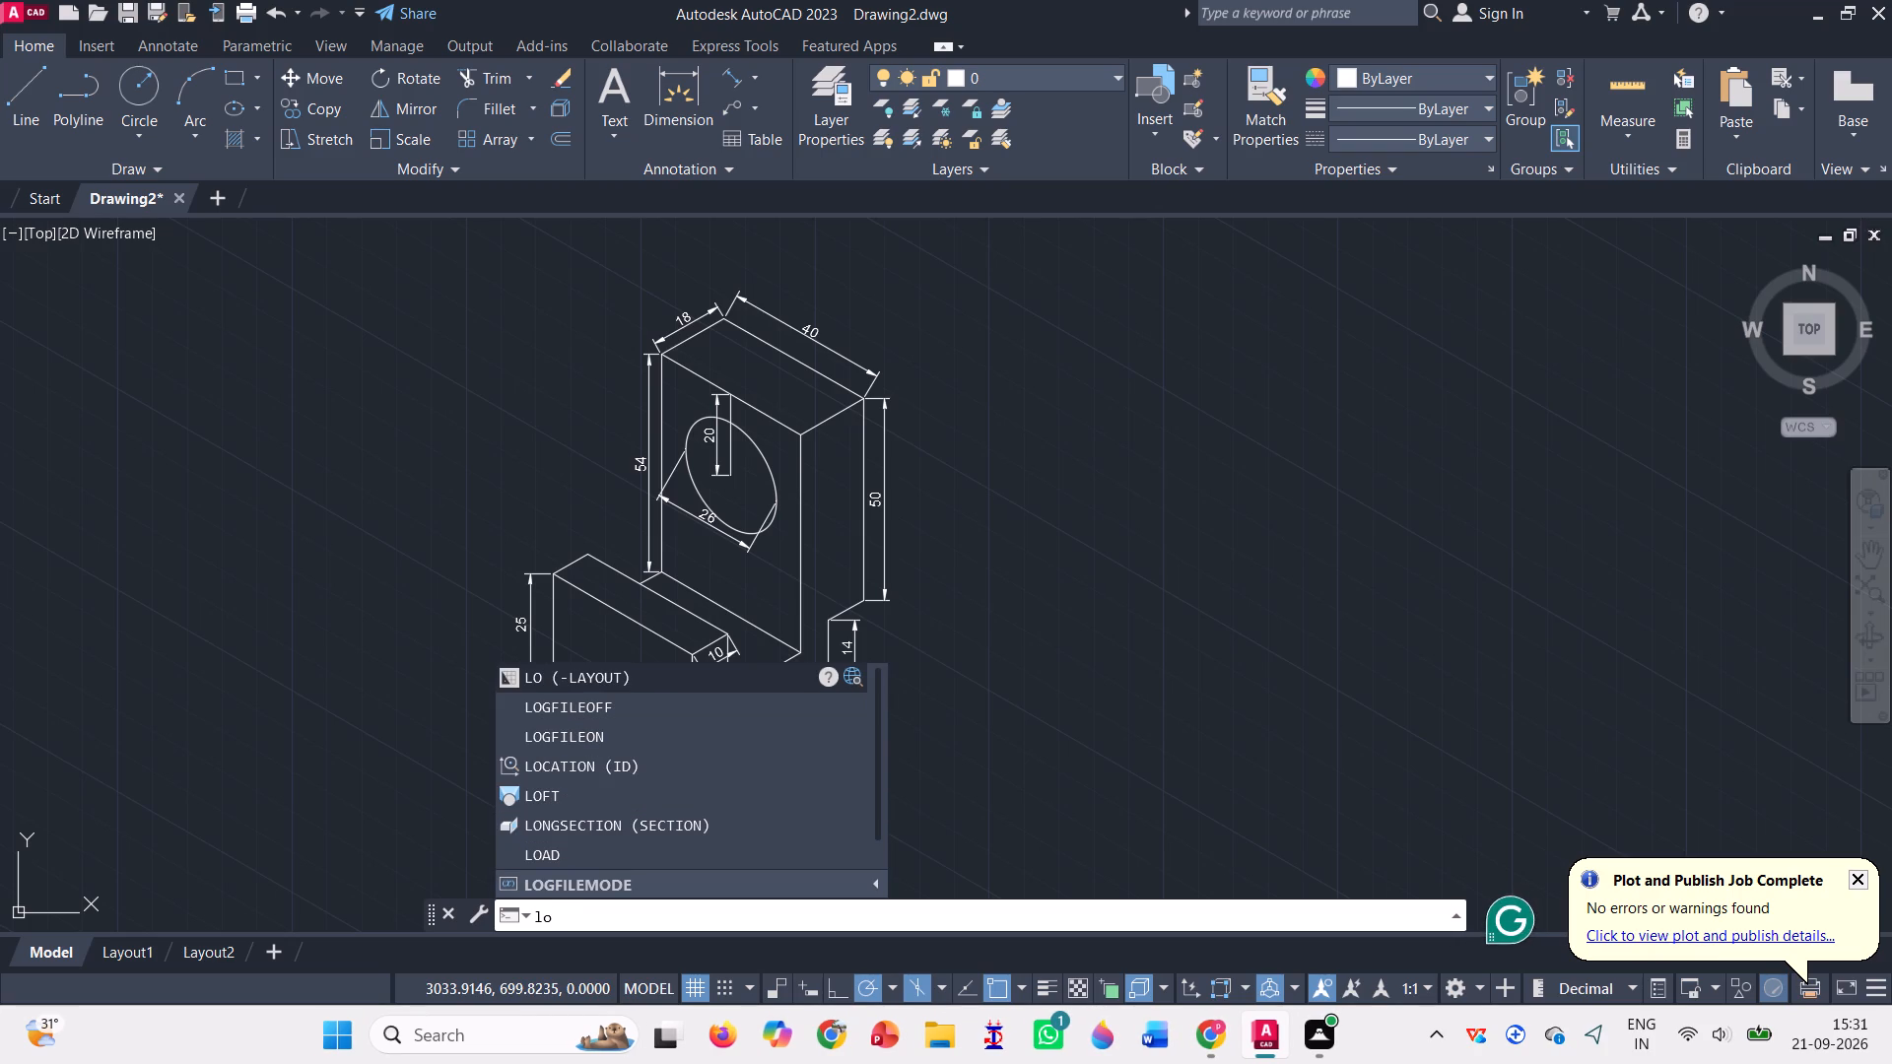
key(g)
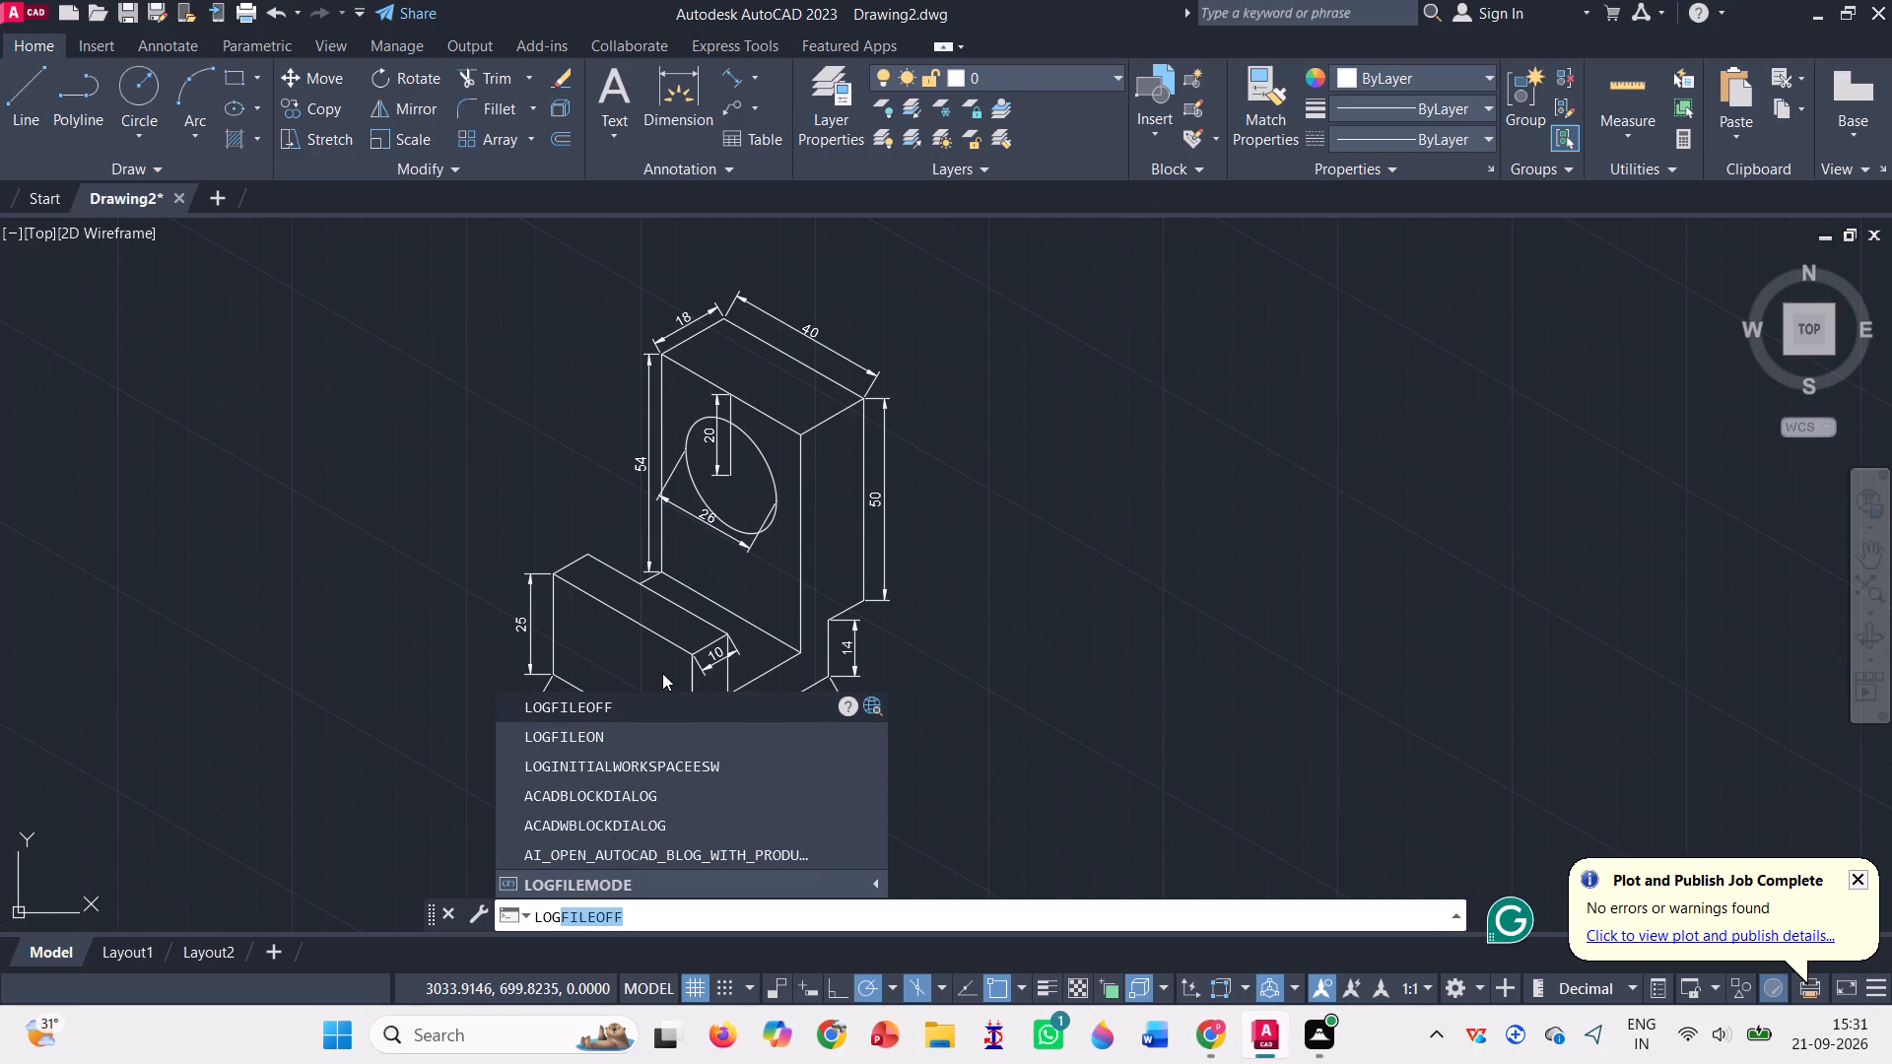
click(641, 707)
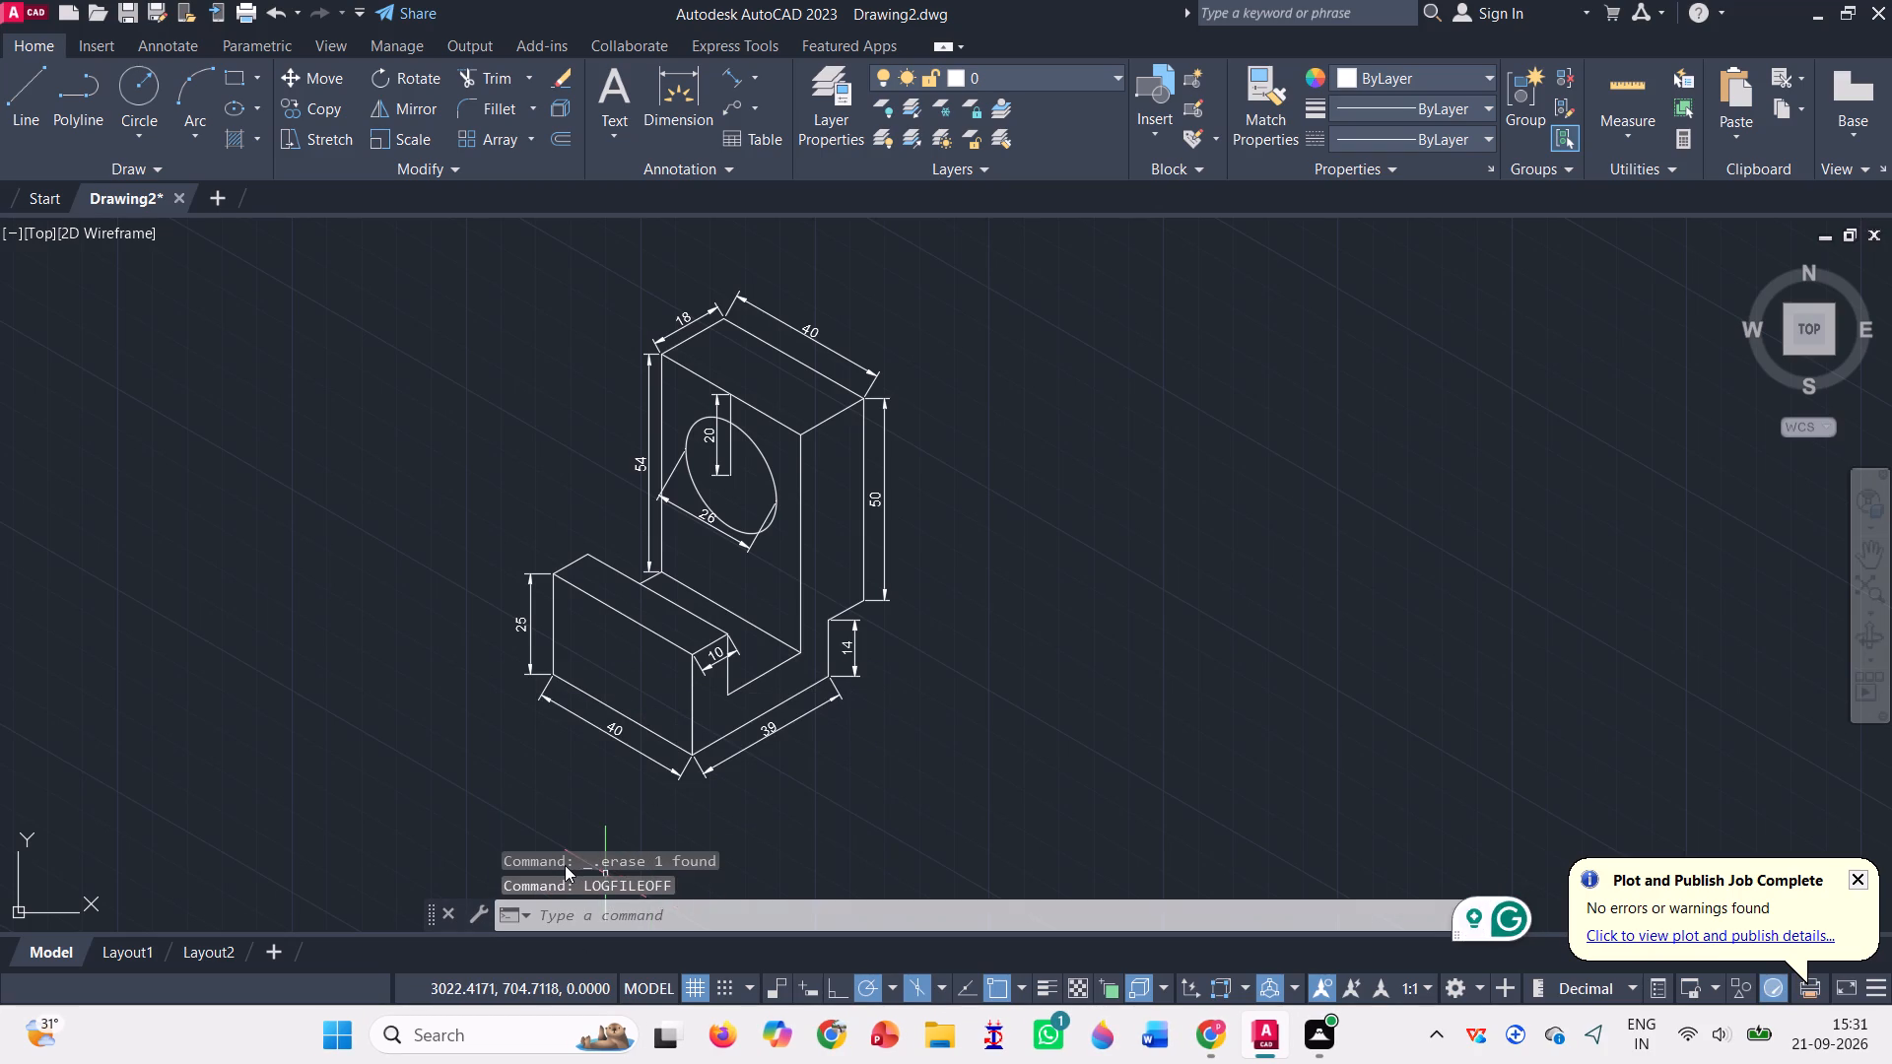
Save the drawing in Documents as Vertical Mounting Bracket.
key(ctrl+s)
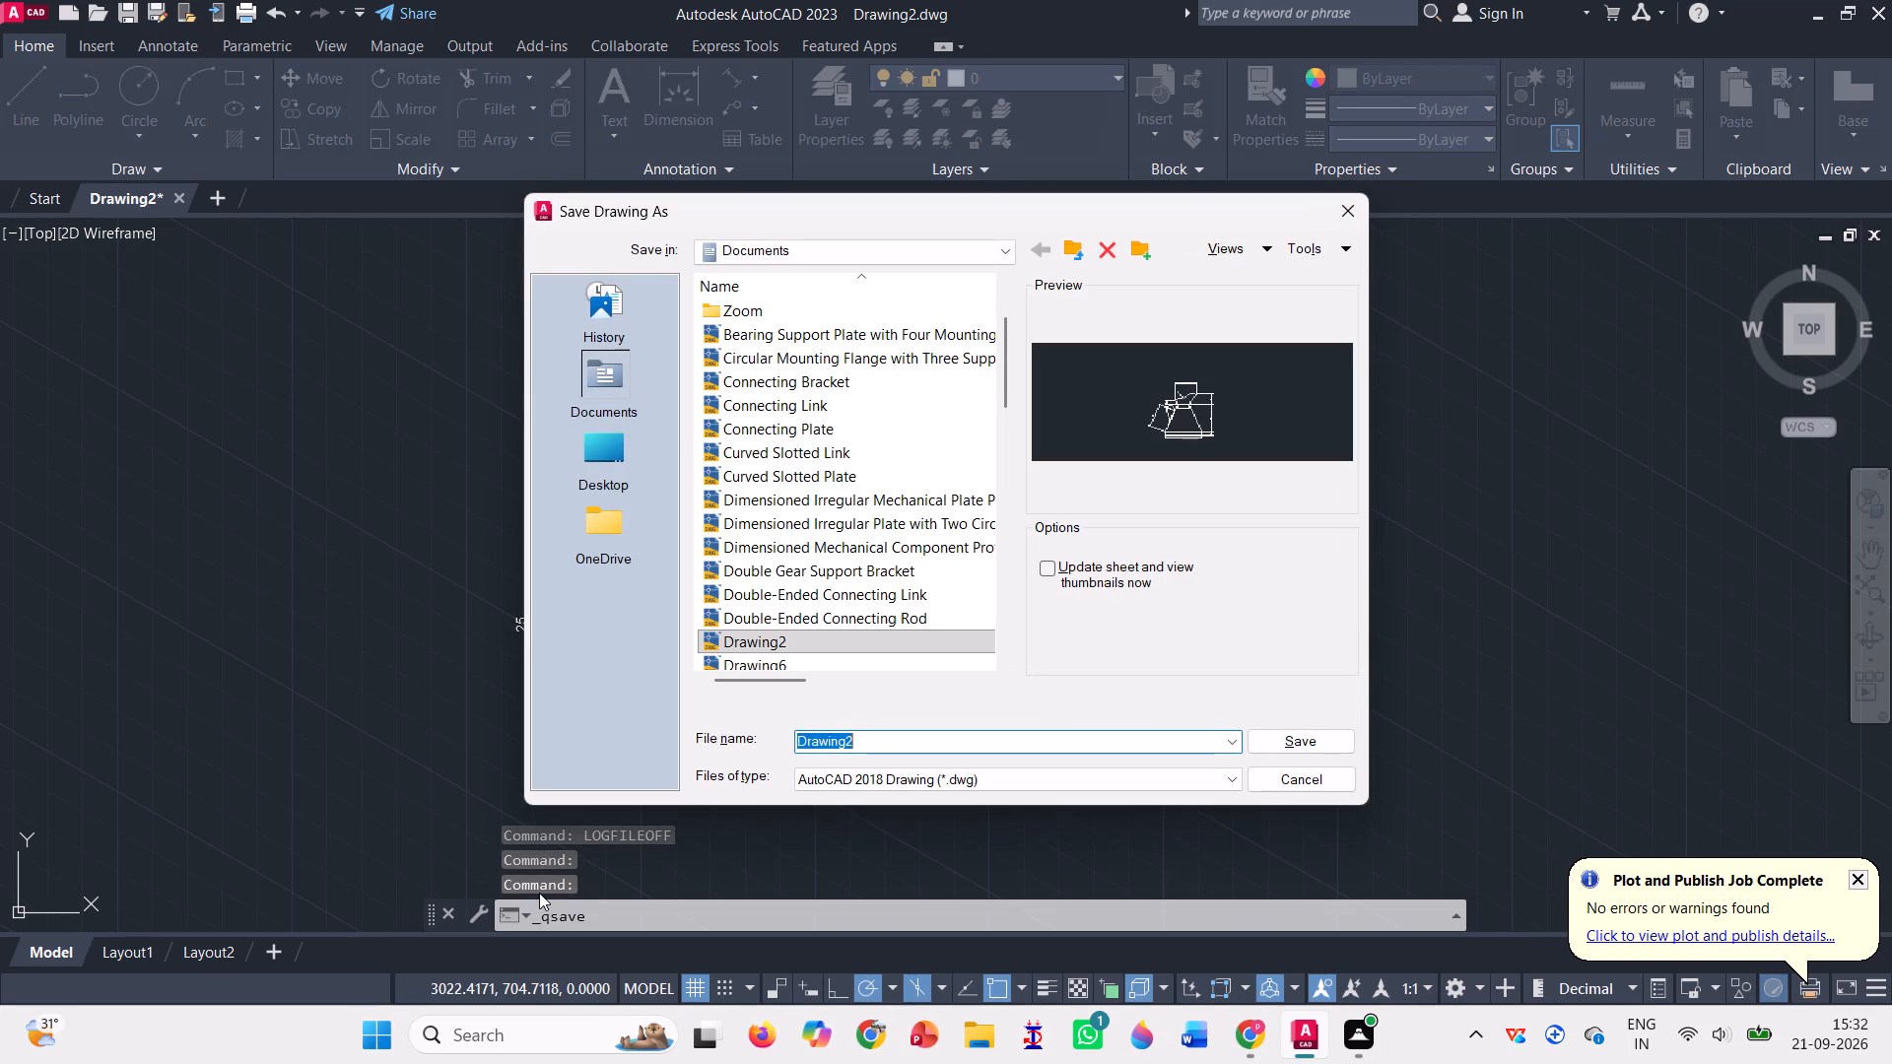
key(BackSpace)
key(ctrl+v)
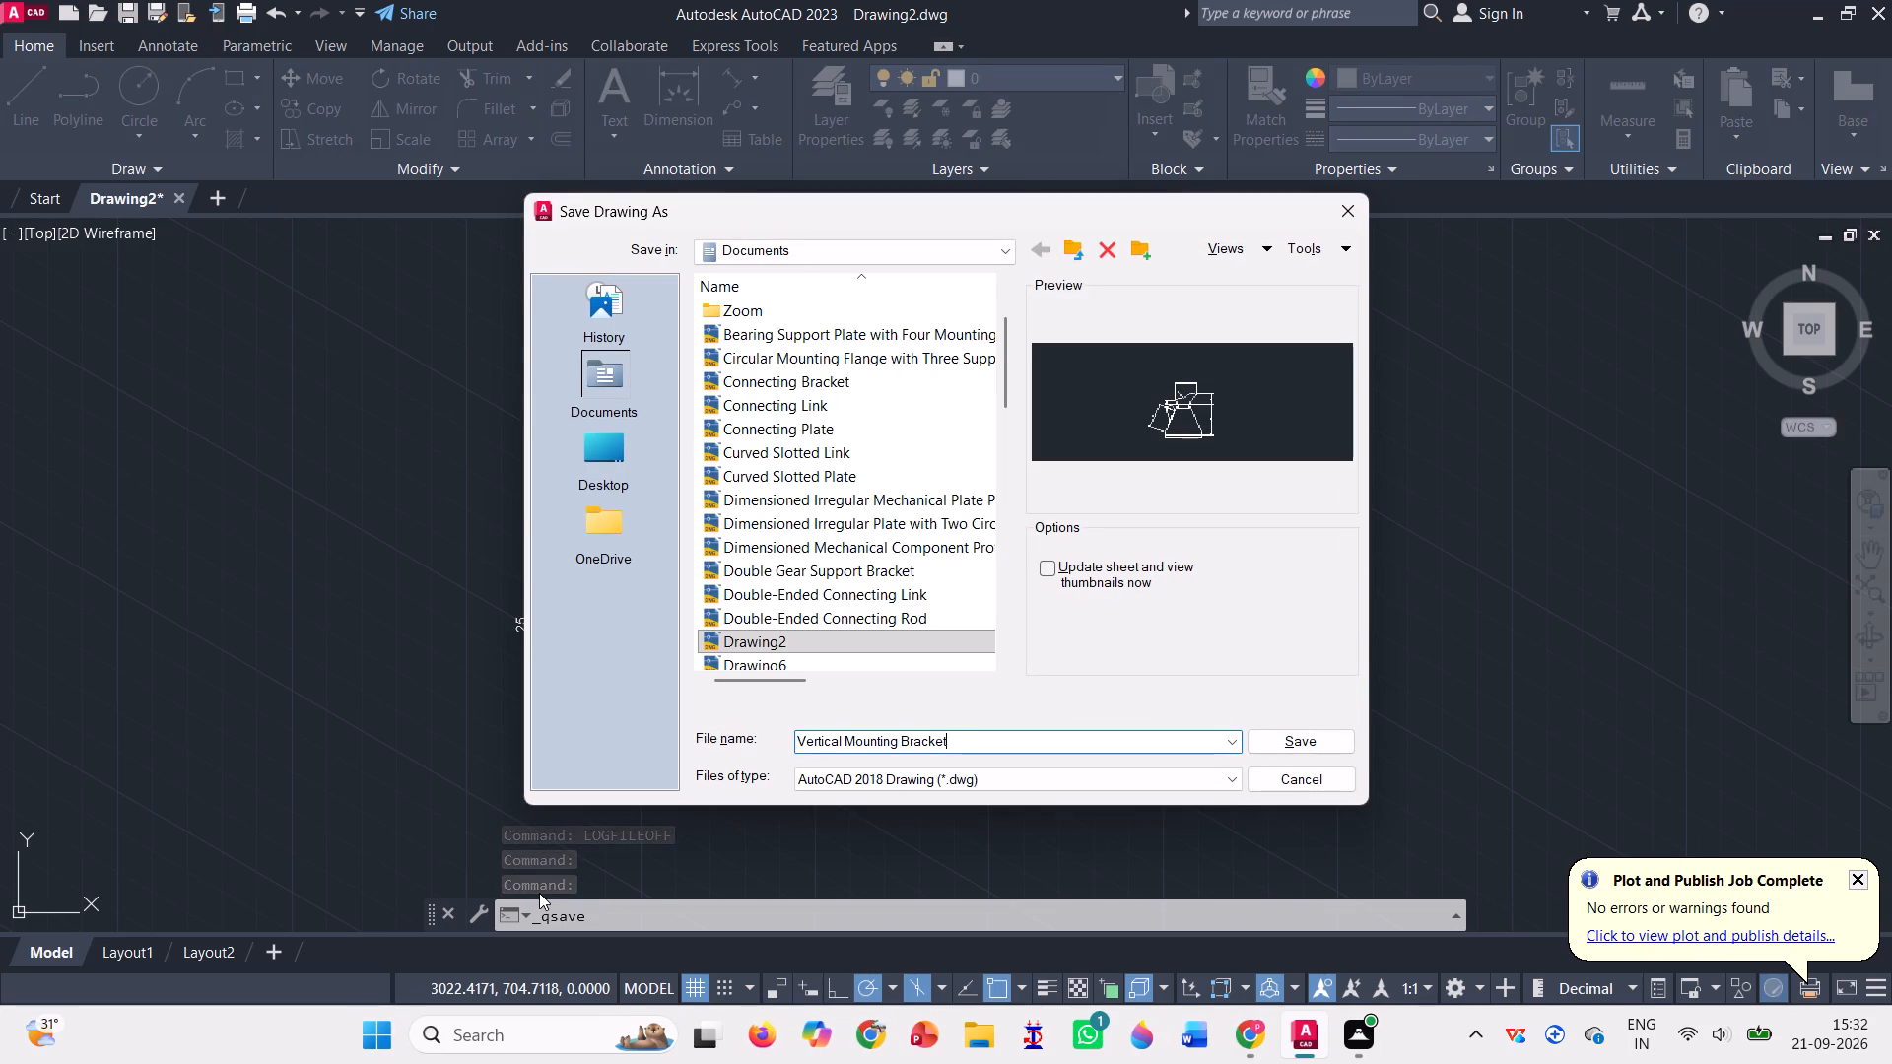
key(Return)
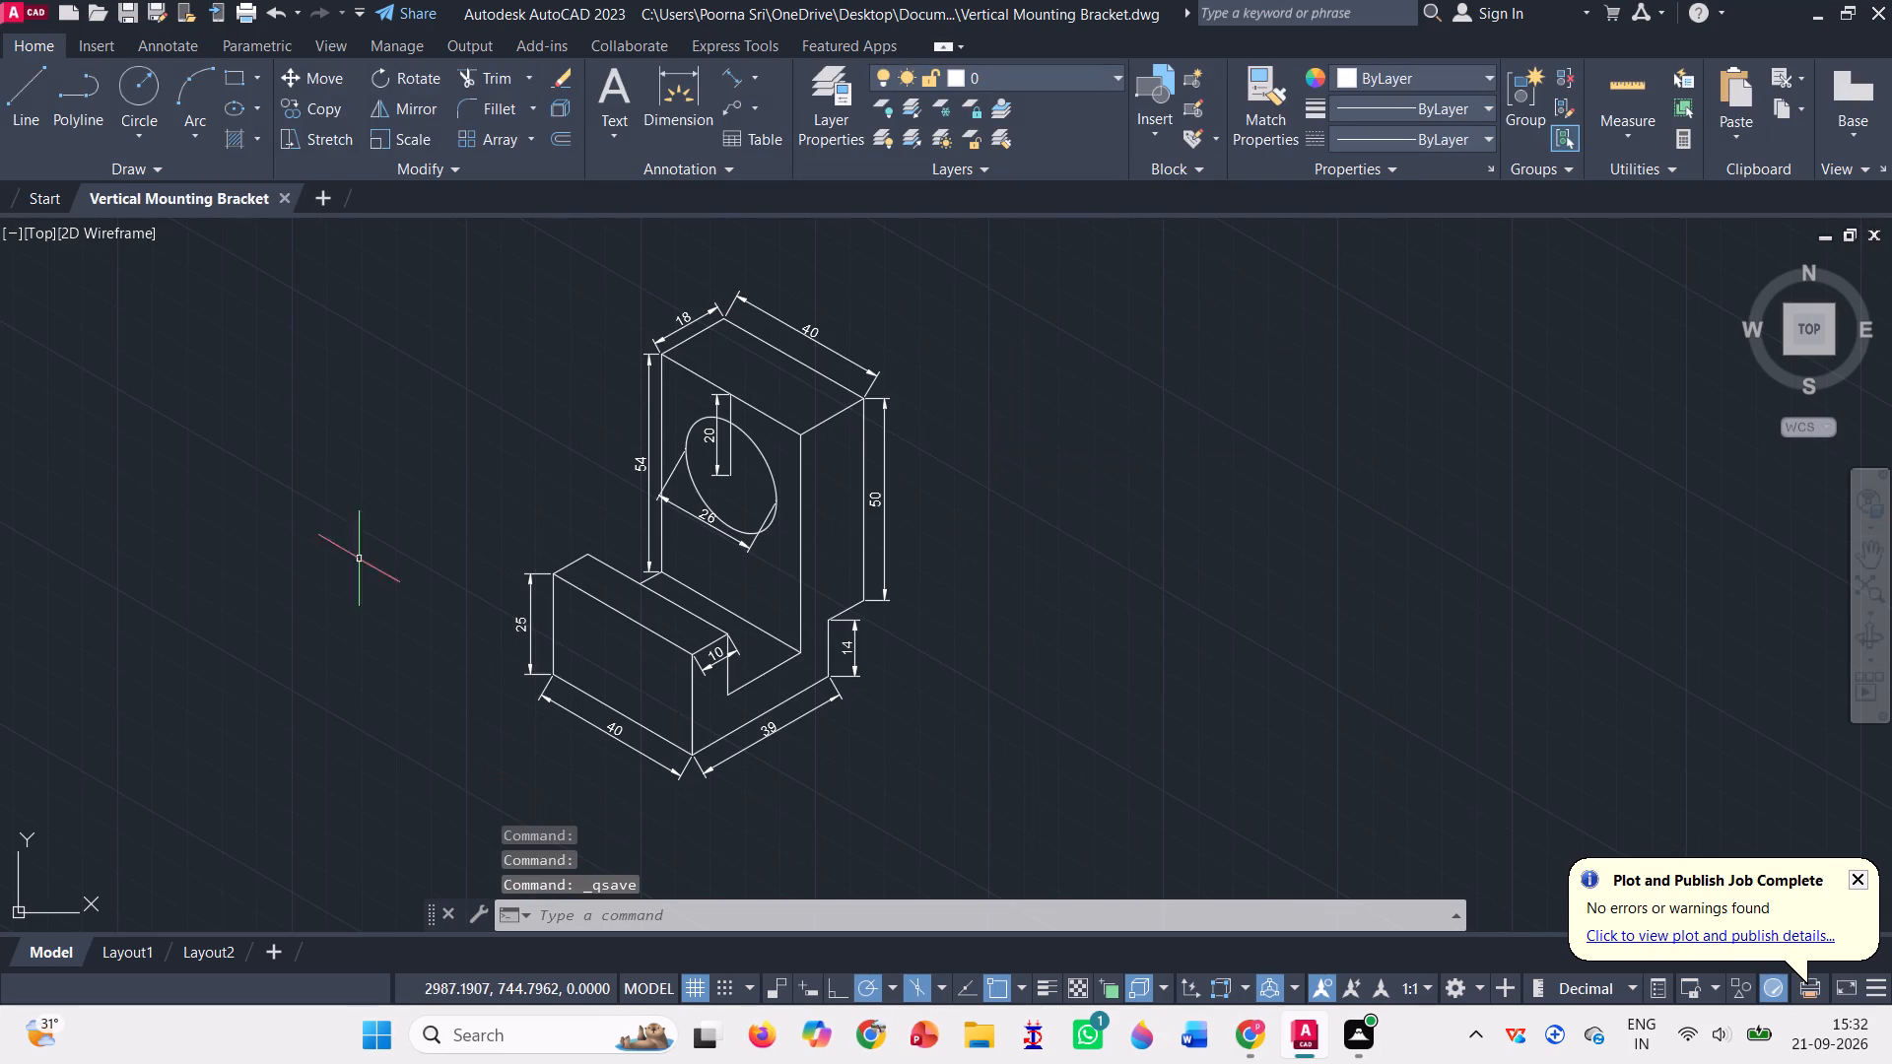
Plot the drawing to a PDF file using AutoCAD PDF (Smallest File).pc3 in landscape orientation, applying the settings to the layout.
click(249, 3)
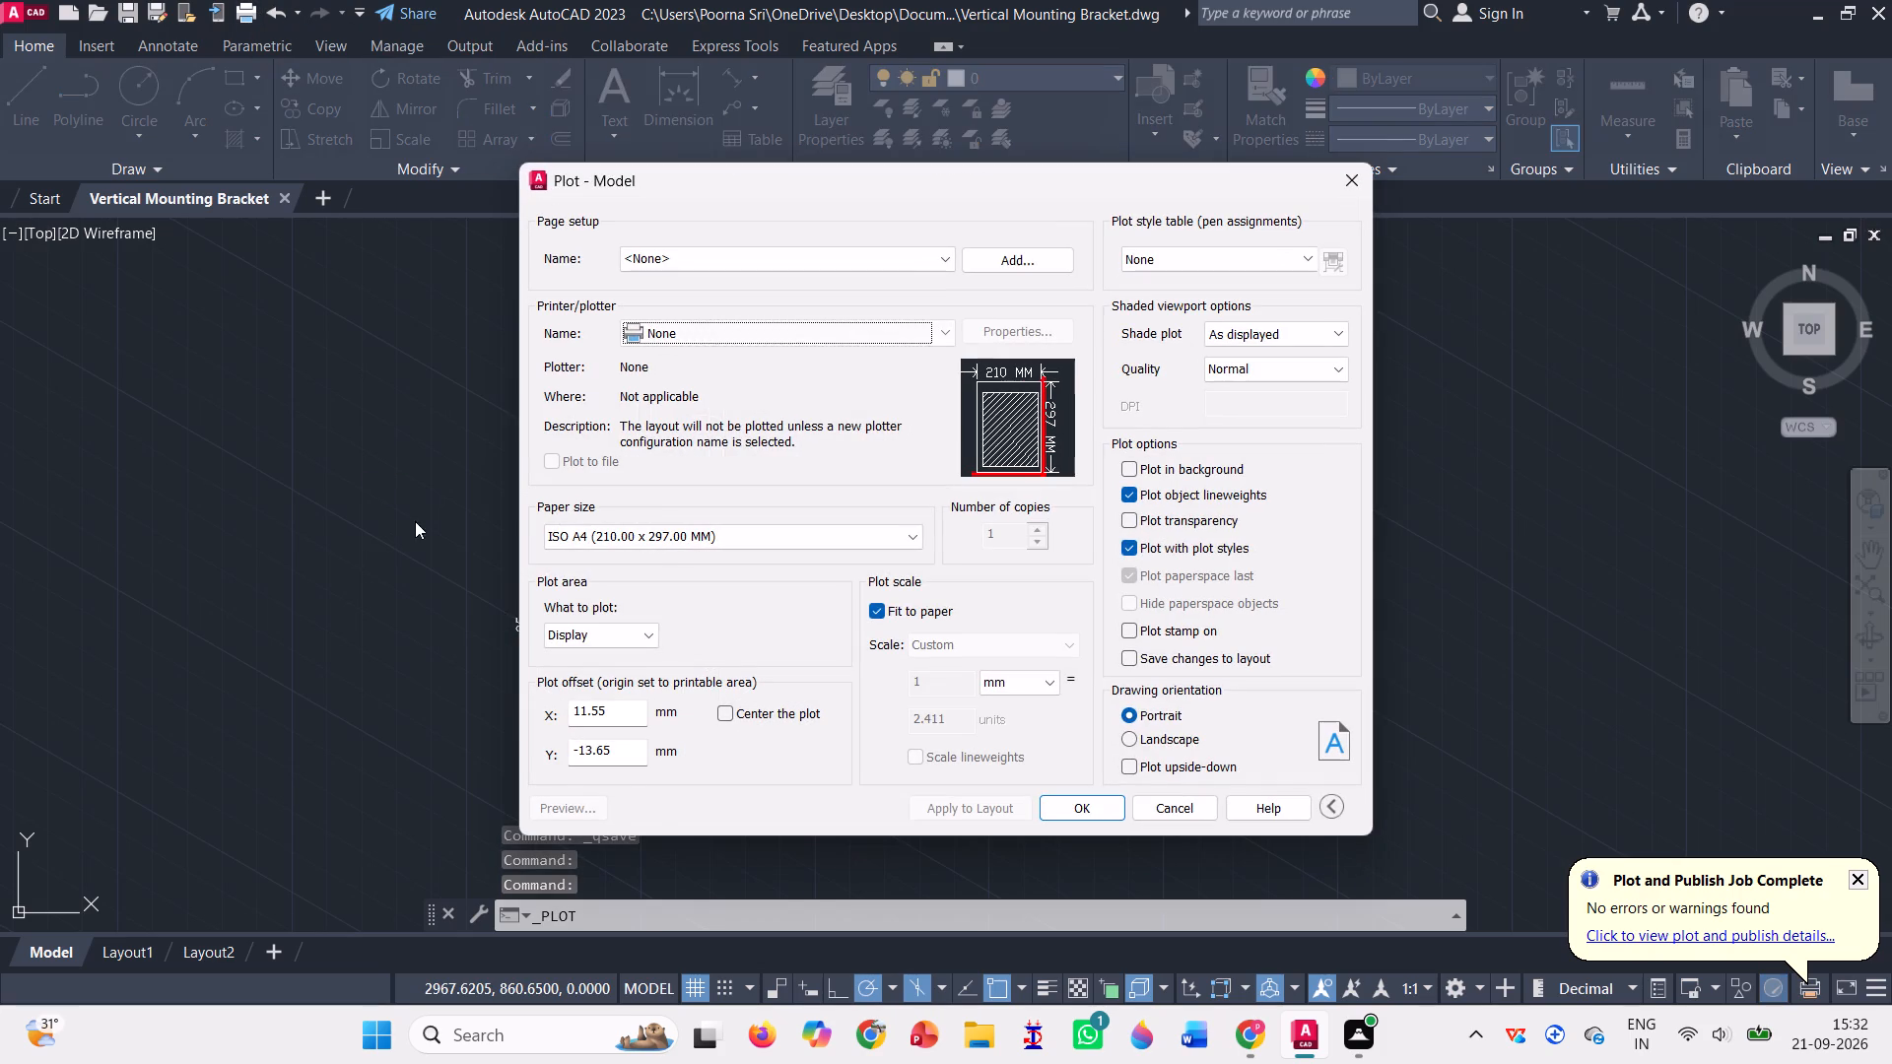
click(949, 327)
click(871, 472)
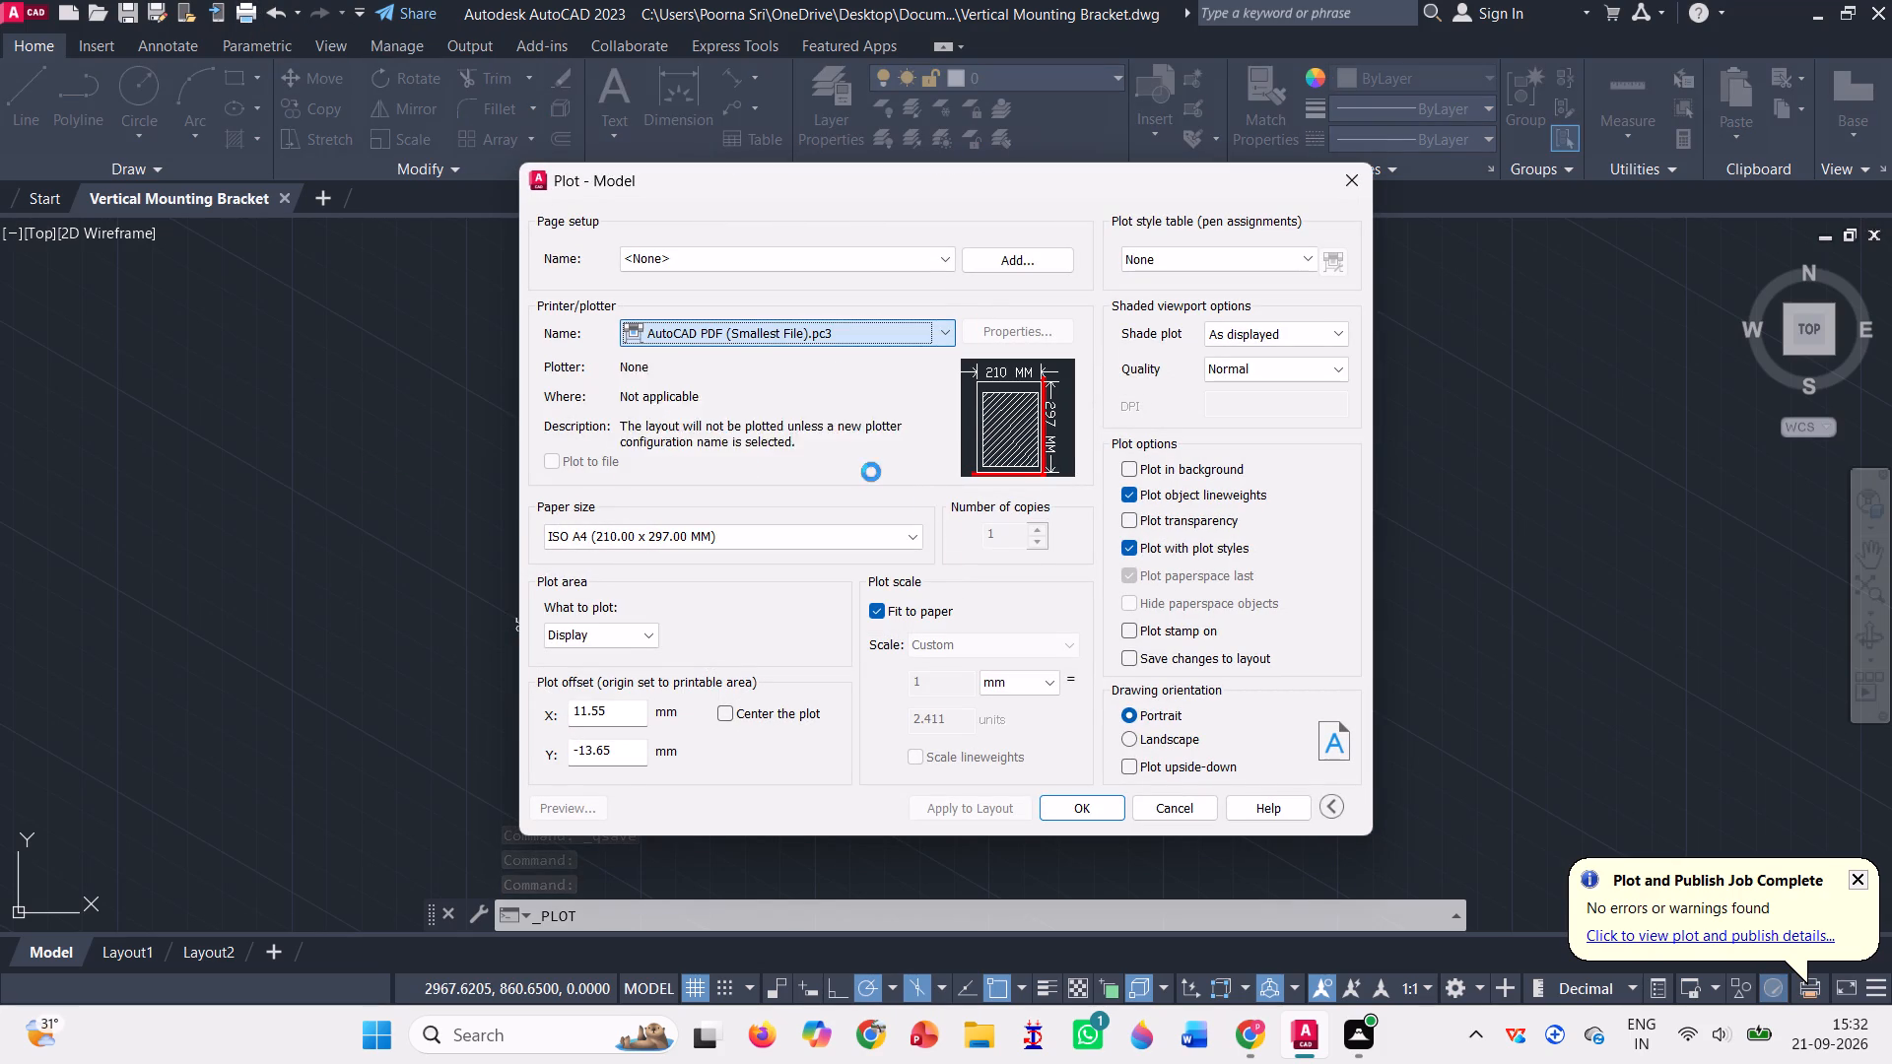
click(1122, 737)
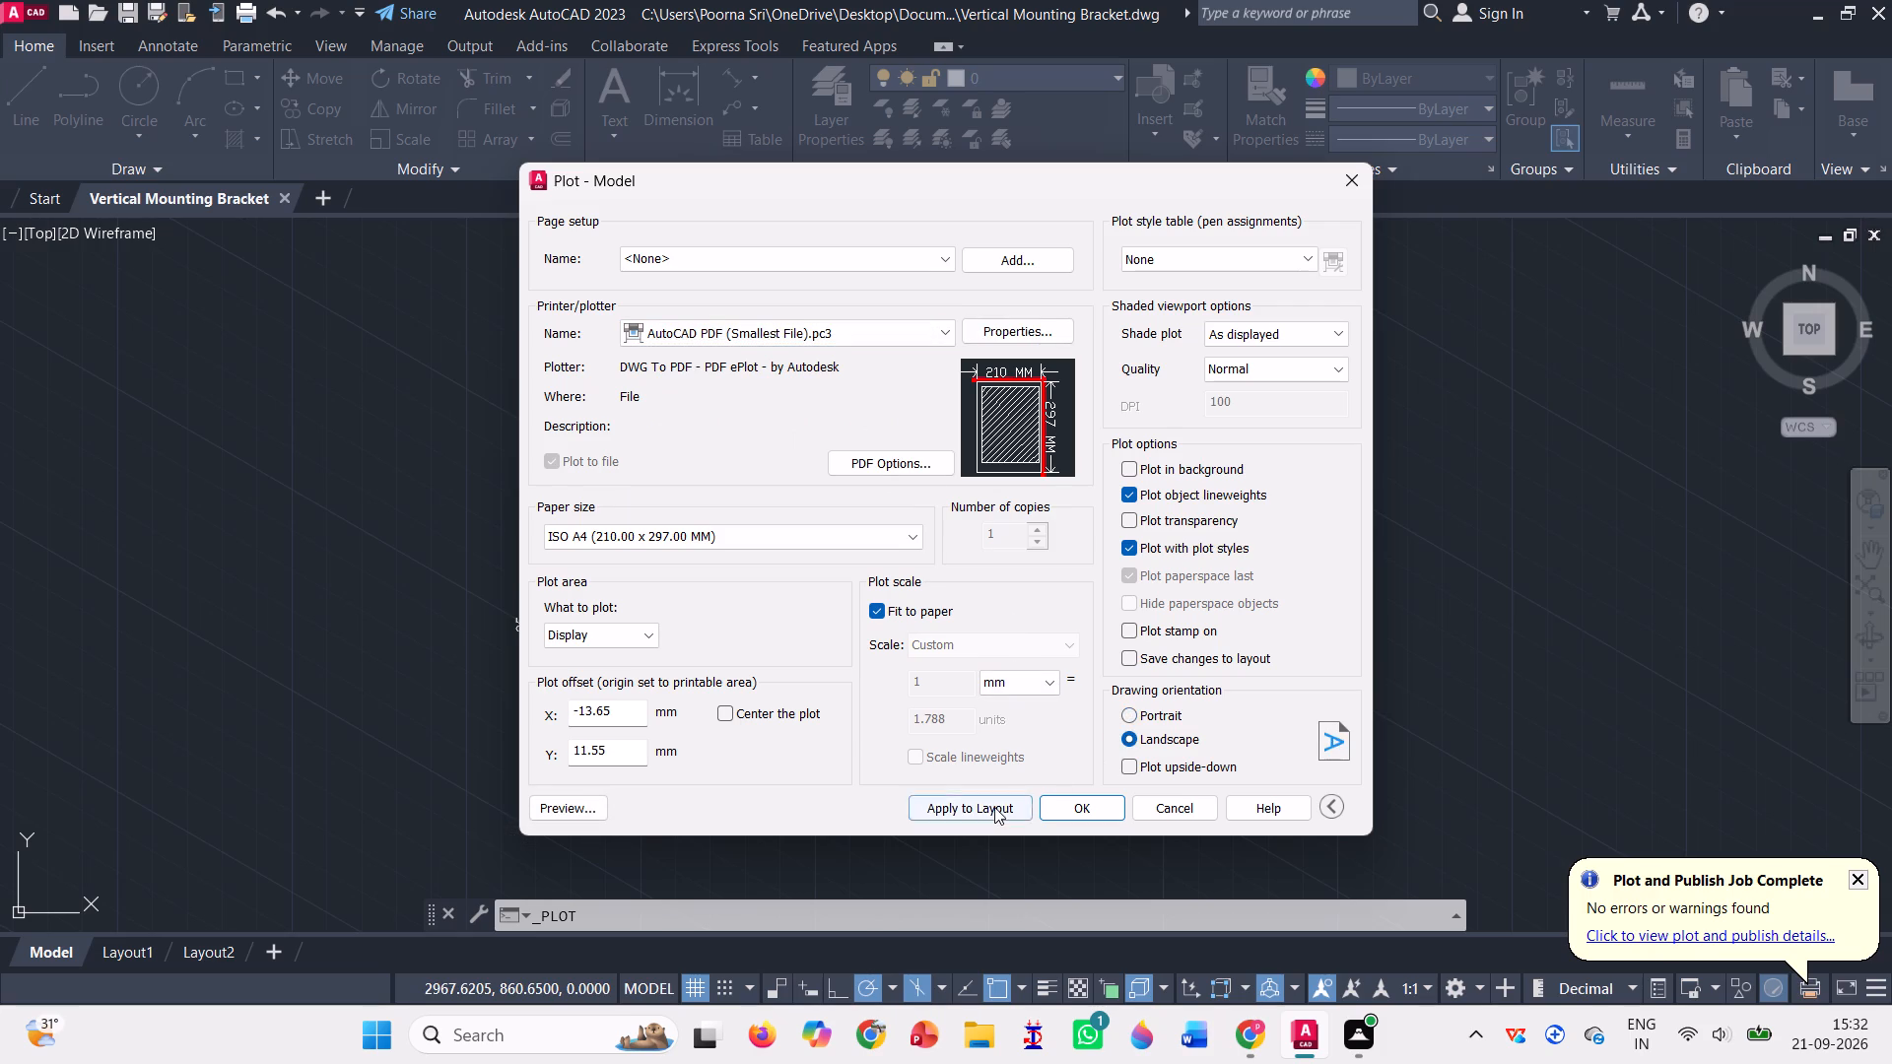
click(994, 807)
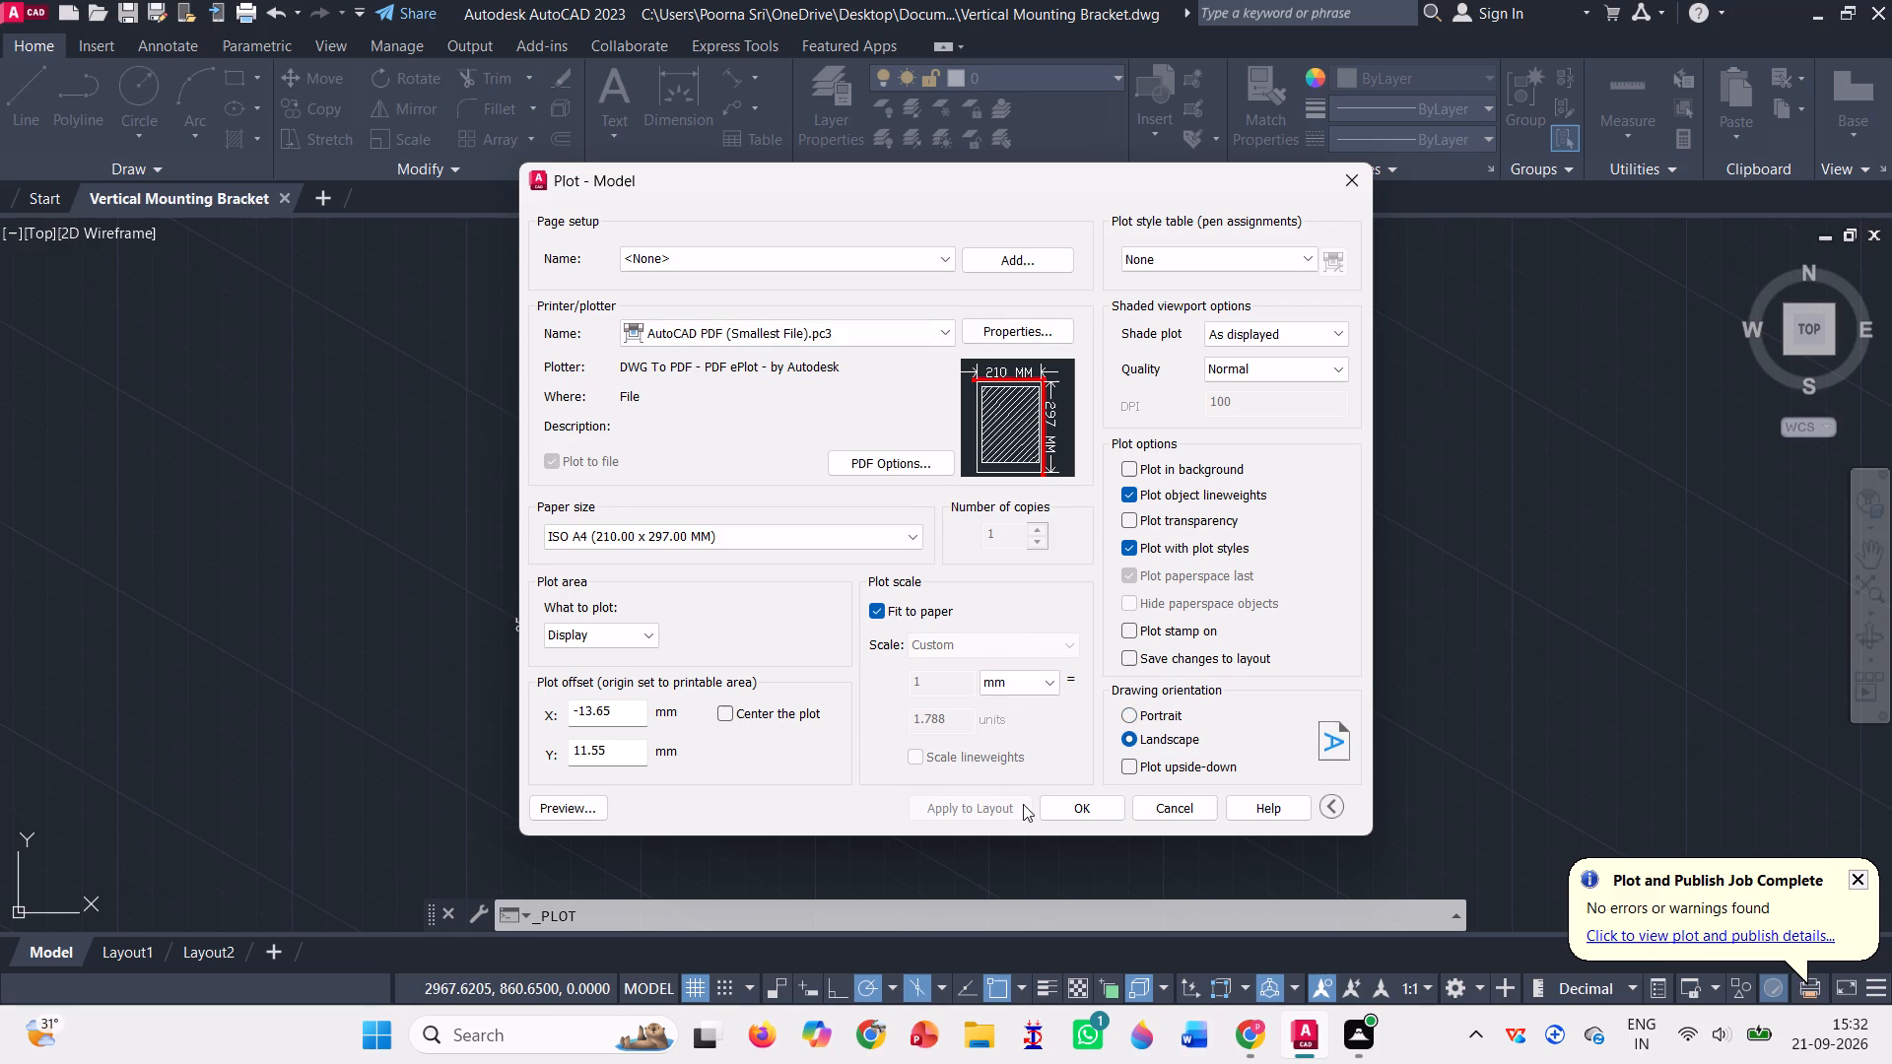
click(1069, 809)
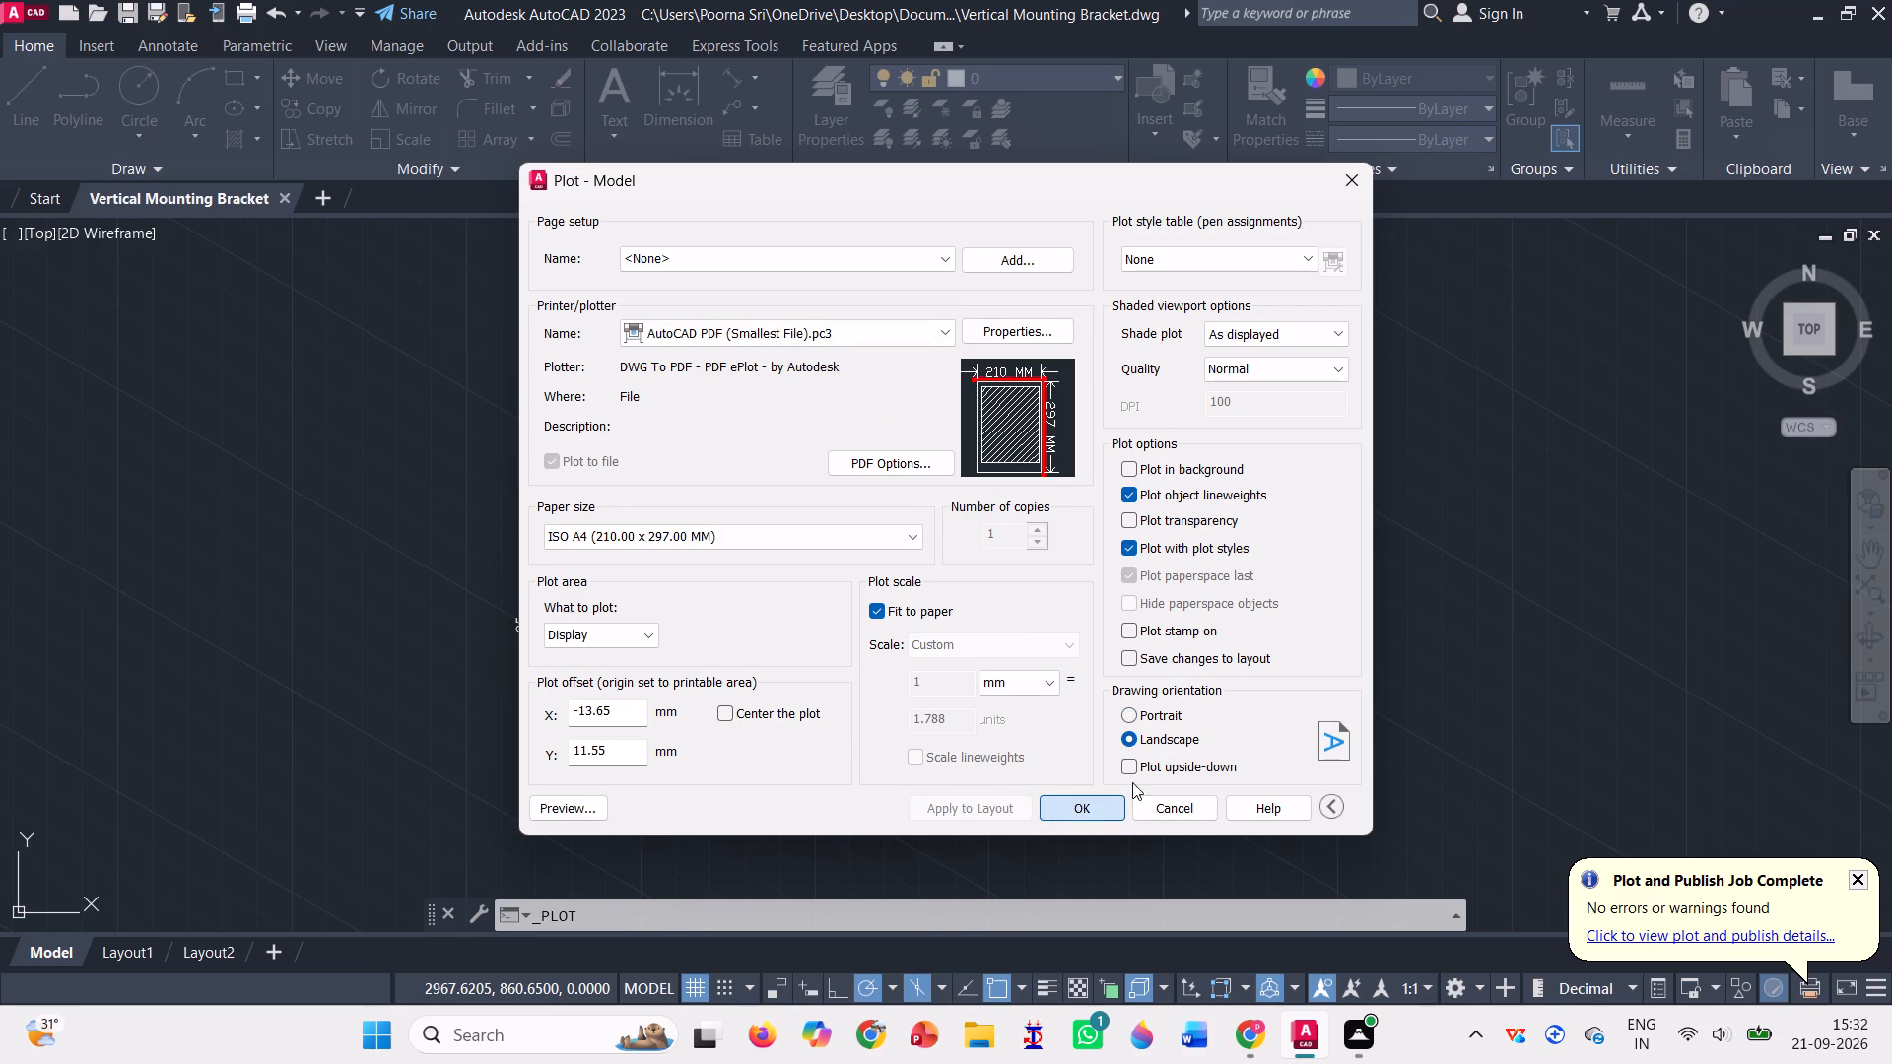
click(1283, 738)
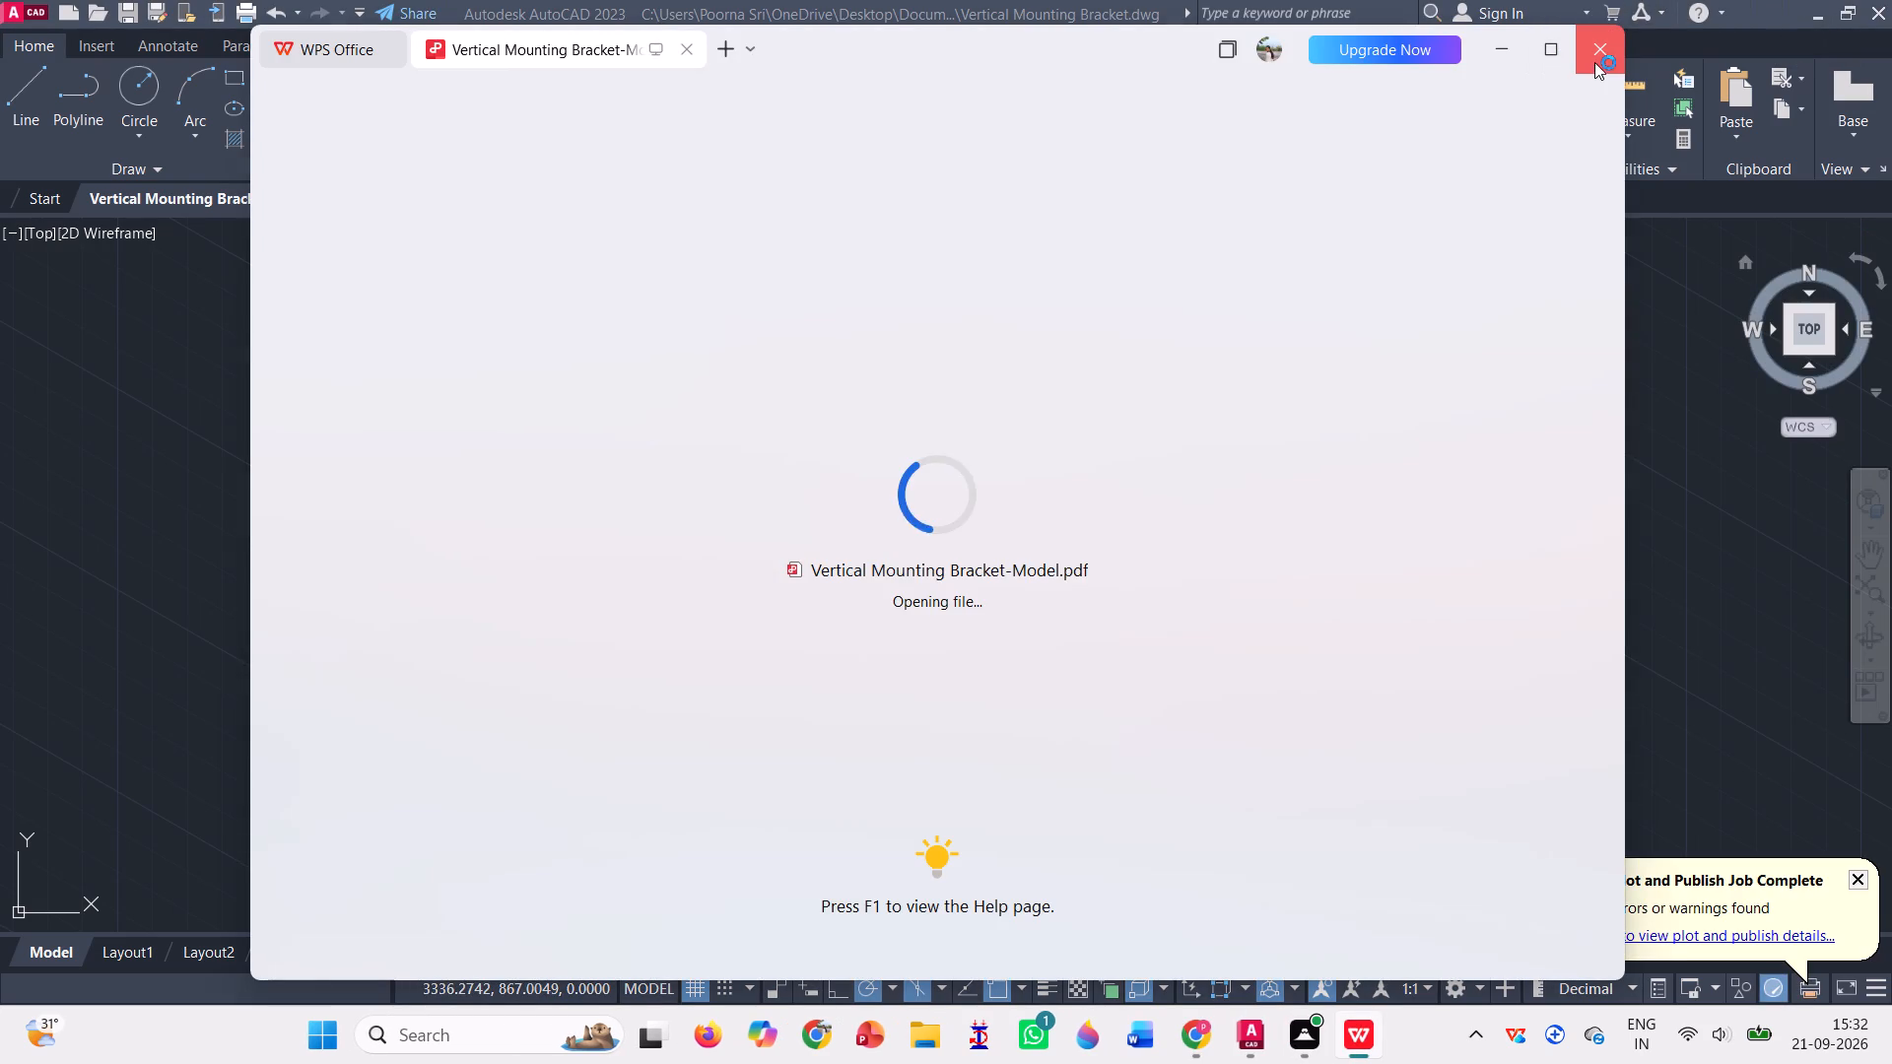
Minimize AutoCAD and close the WPS Office window with the plotted PDF.
click(1594, 60)
click(1803, 19)
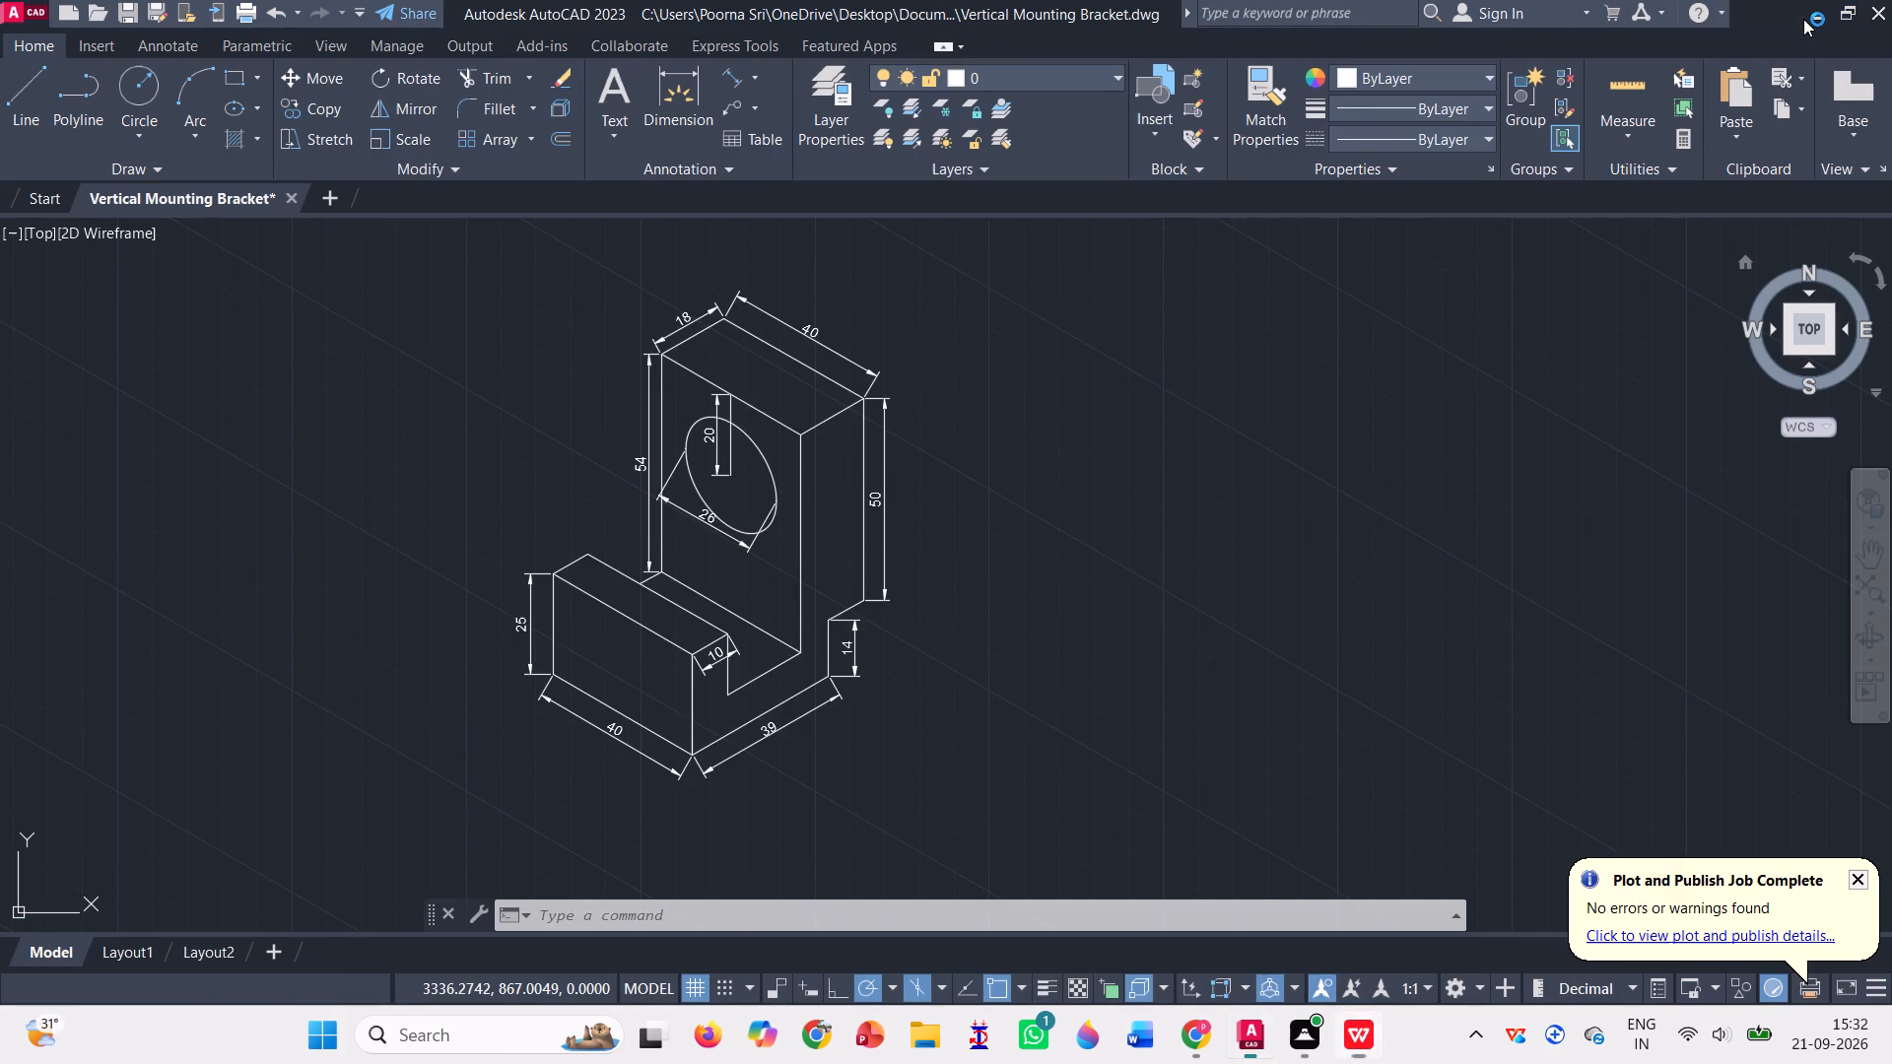
click(1820, 6)
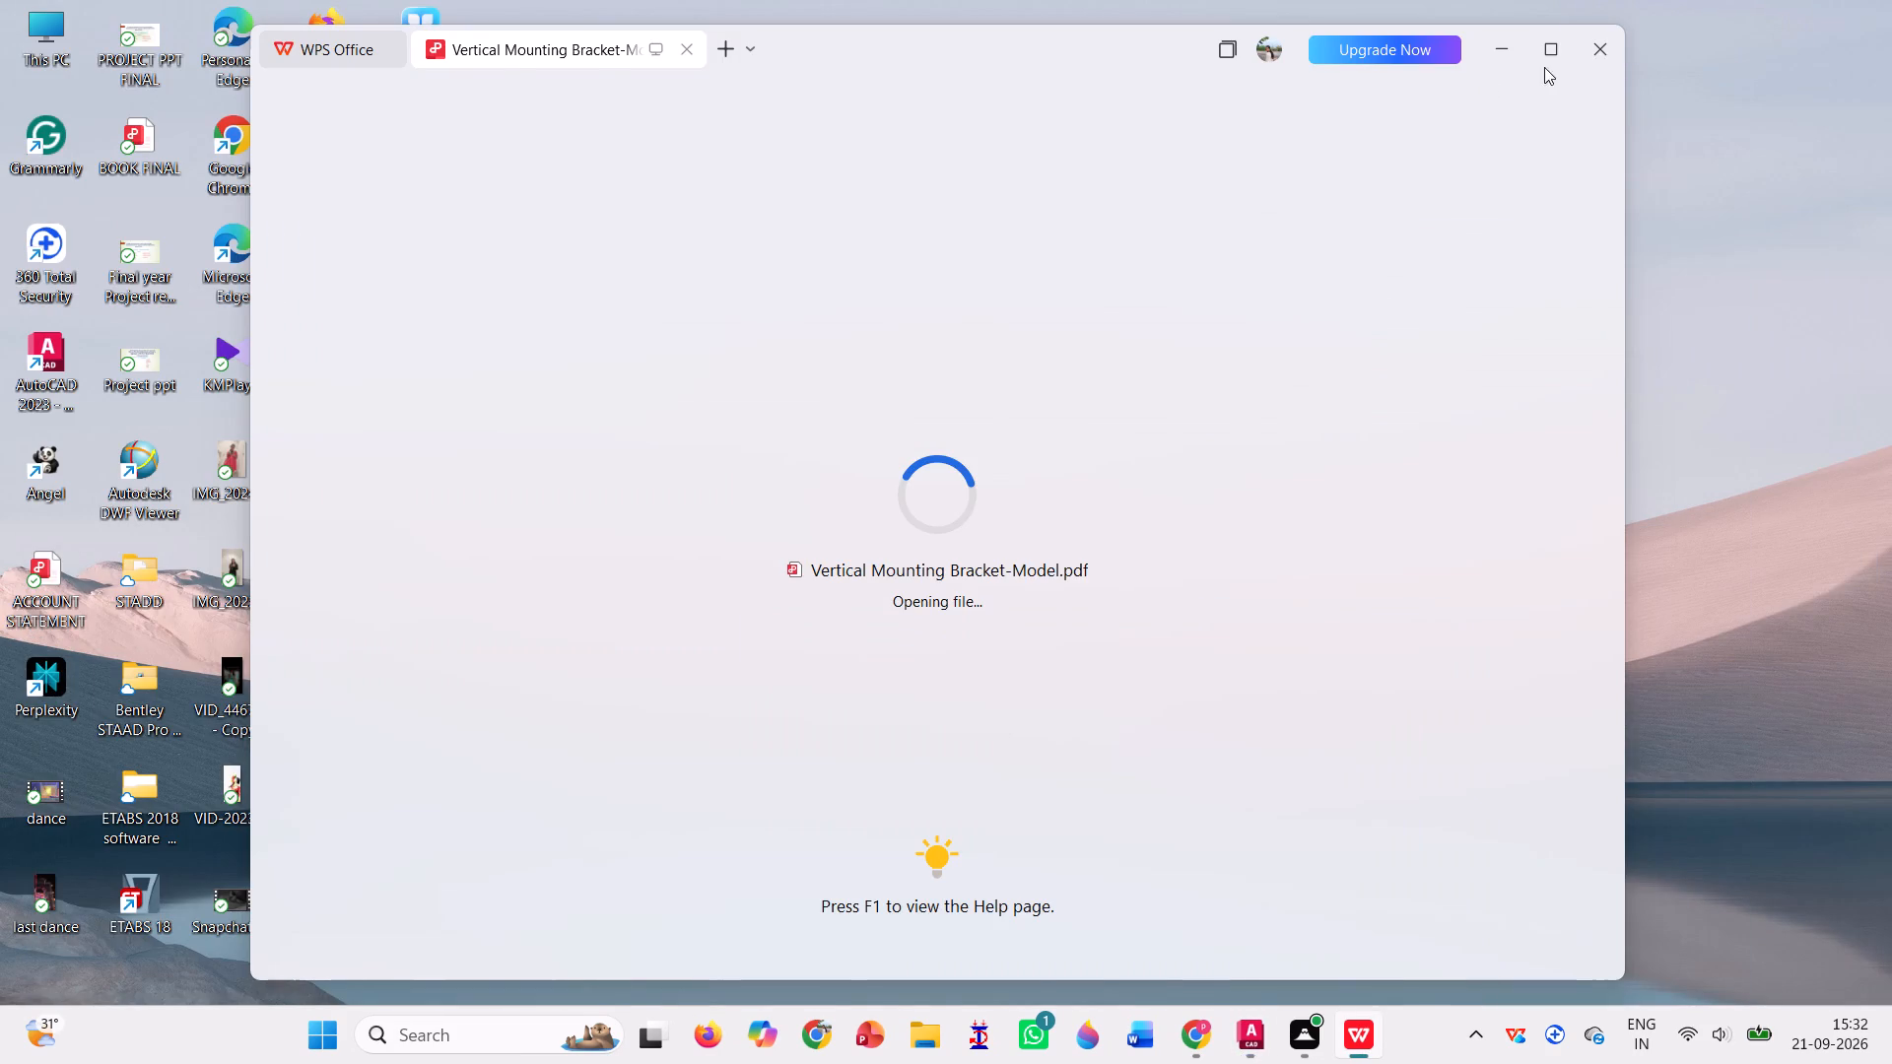
click(1588, 44)
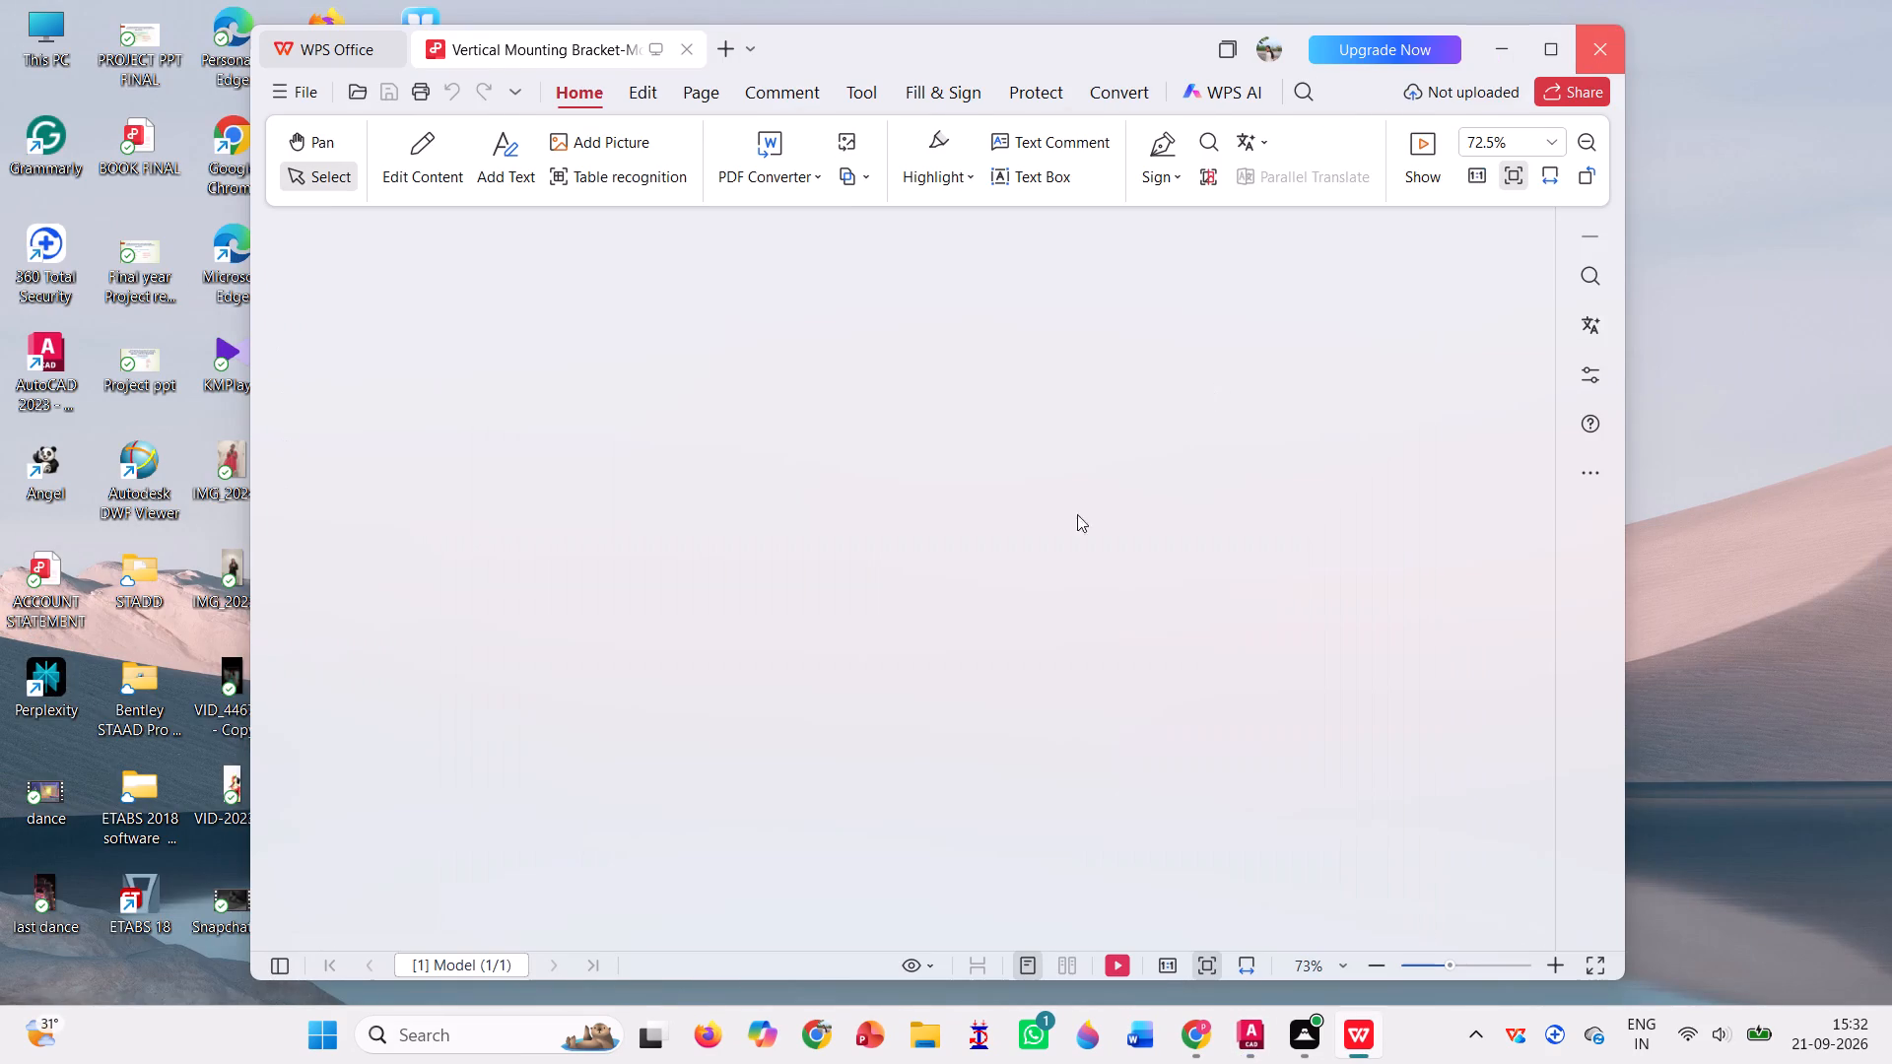